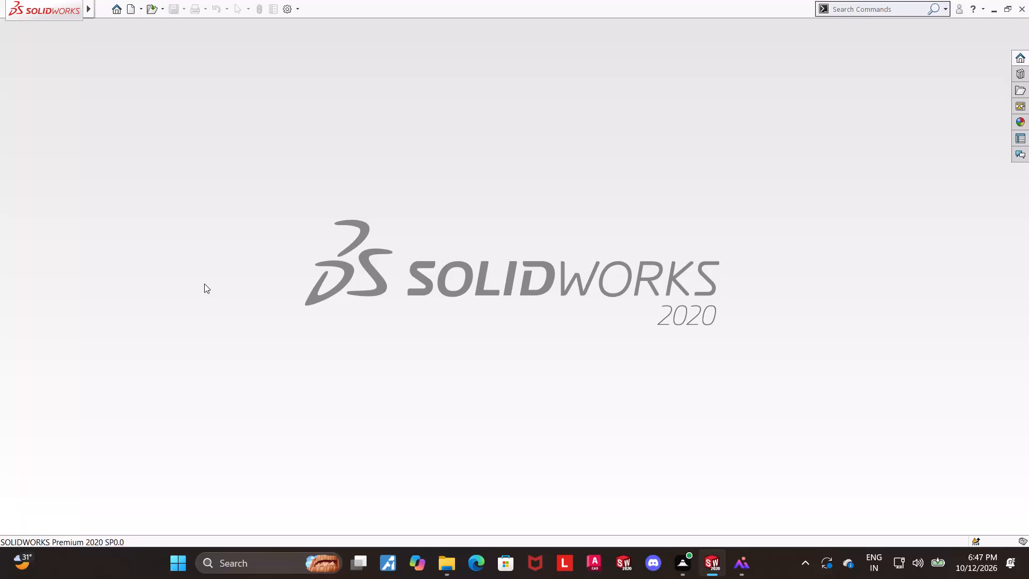
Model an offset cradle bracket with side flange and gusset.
Create a new part and start a sketch on the Front Plane.
left_click(130, 12)
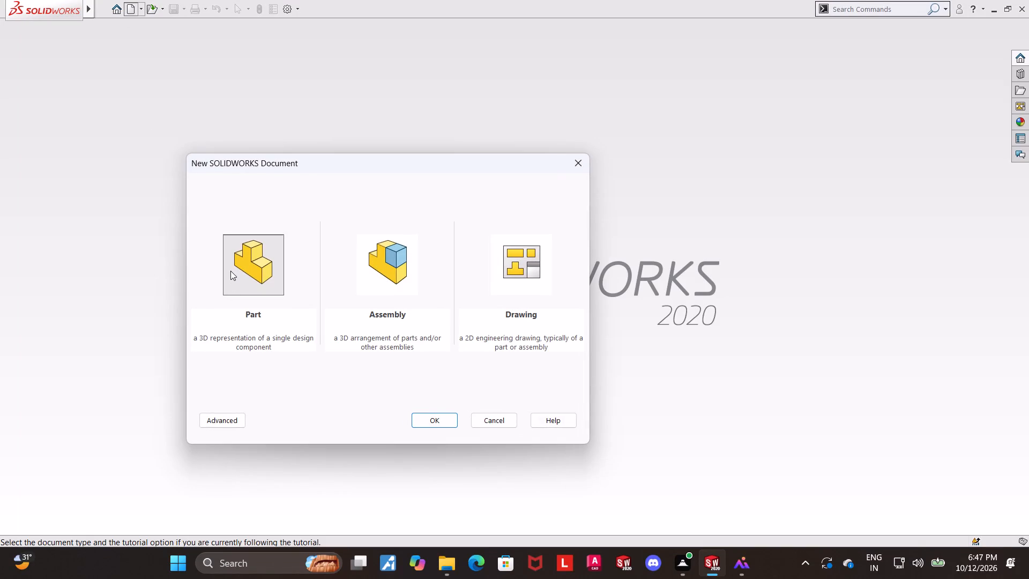
double_click(230, 271)
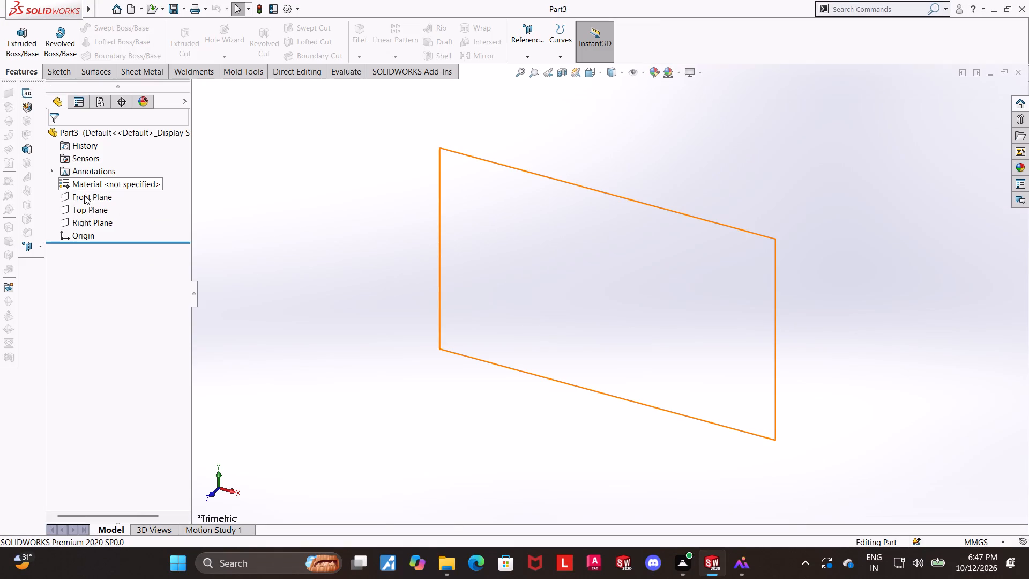
left_click(84, 195)
left_click(92, 180)
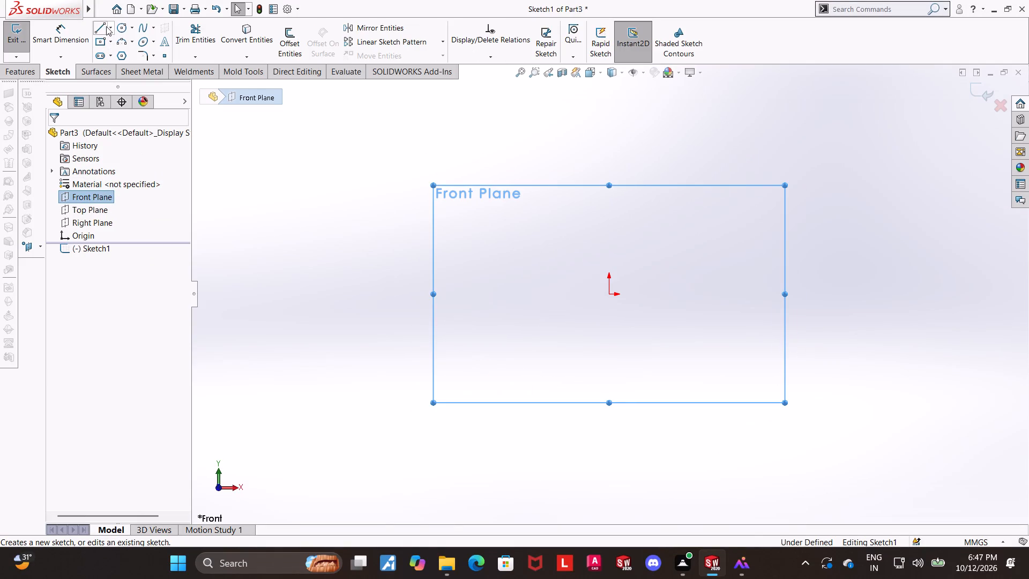
Sketch a vertical line about 74 mm up from the origin and a horizontal line about 9 mm to the right from its top.
left_click(105, 23)
left_click(609, 295)
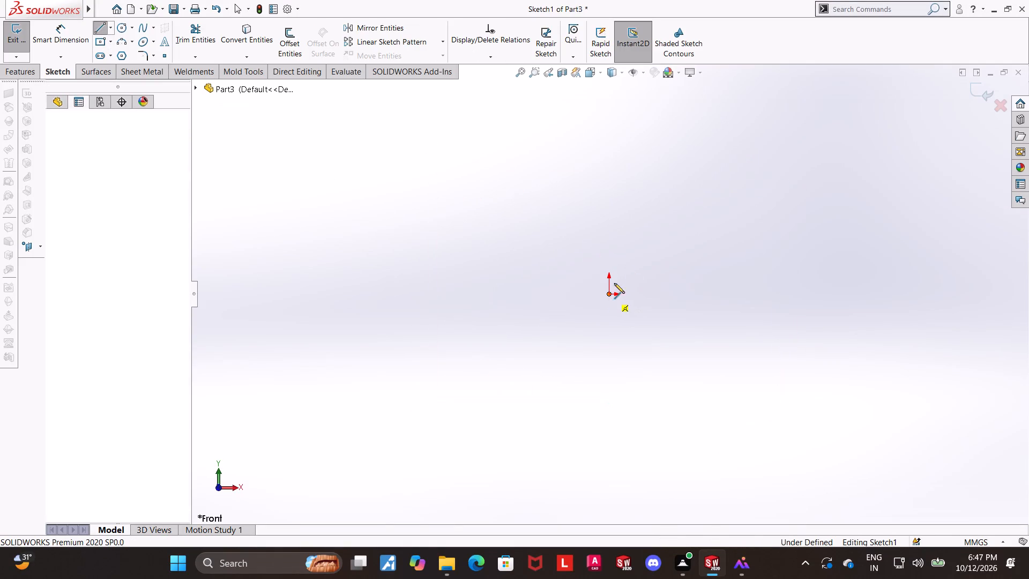
left_click(610, 147)
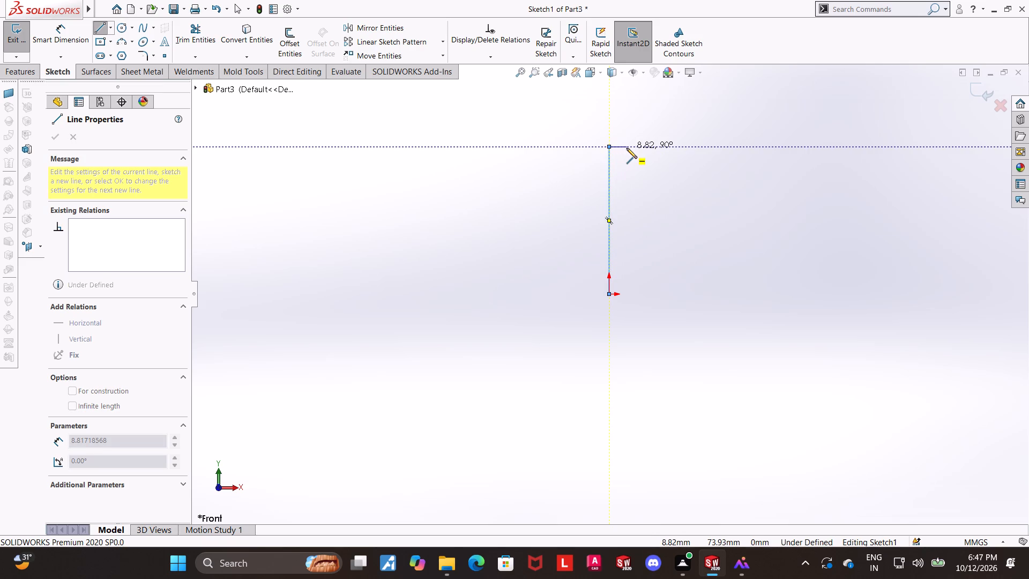
left_click(627, 148)
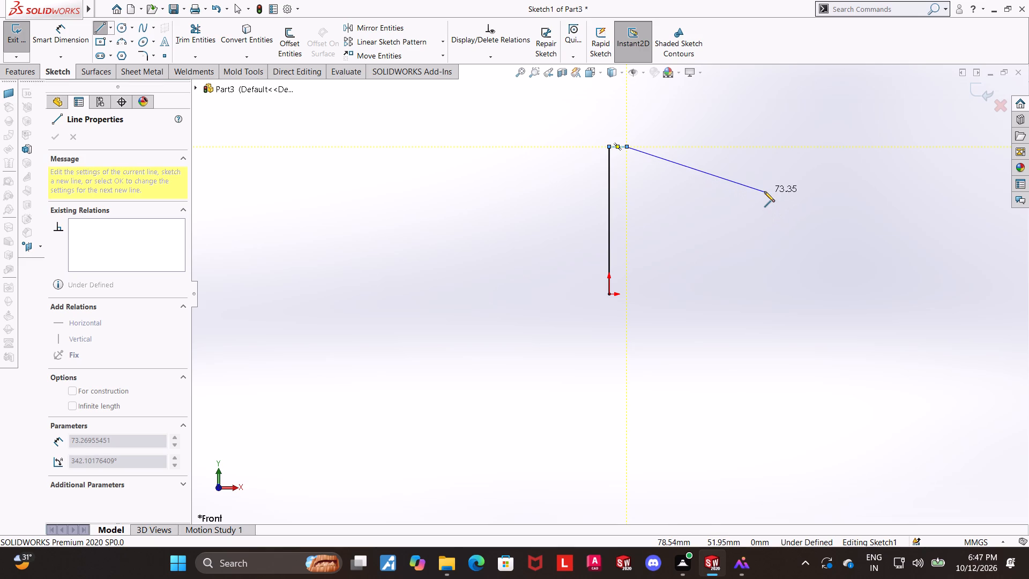
key("Escape")
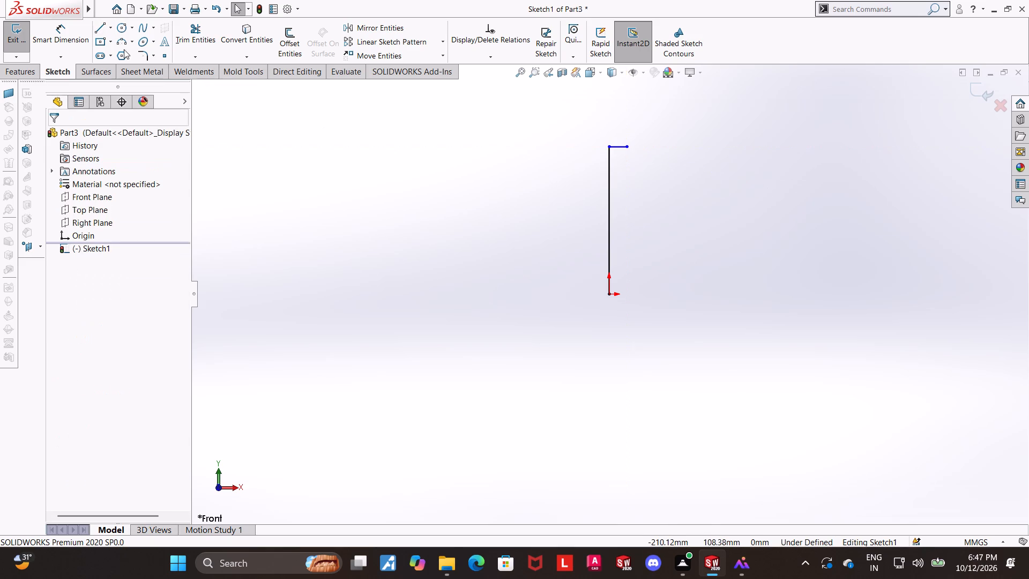
Sketch a circle about 15 mm in diameter to the right of the vertical line, below the level of the short top line.
left_click(121, 32)
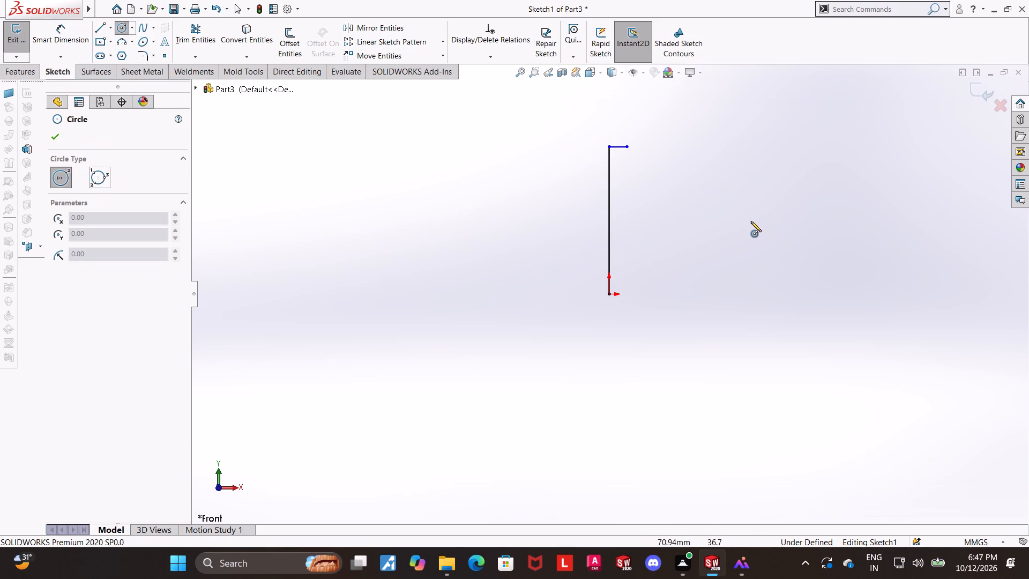
left_click(751, 221)
left_click(761, 210)
key("Escape")
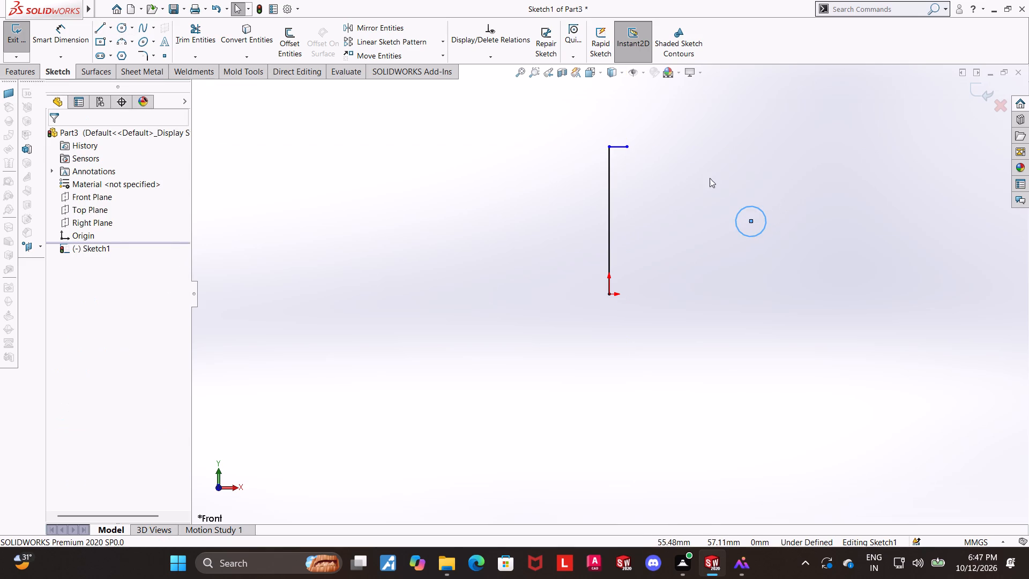
Sketch a line about 76 mm long from the short top line's free end to the circle and make the two tangent.
left_click(96, 27)
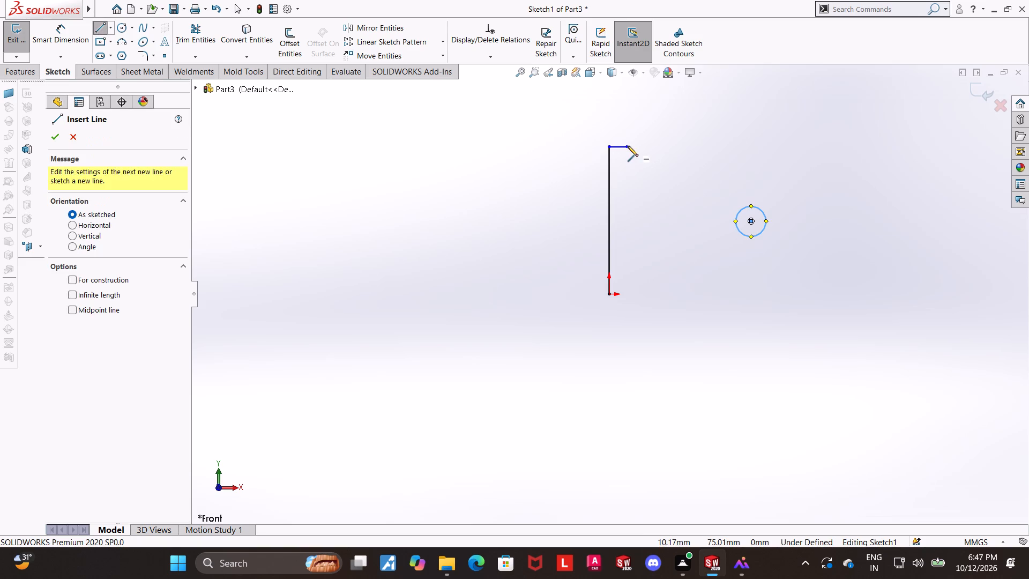
left_click(628, 146)
left_click(764, 210)
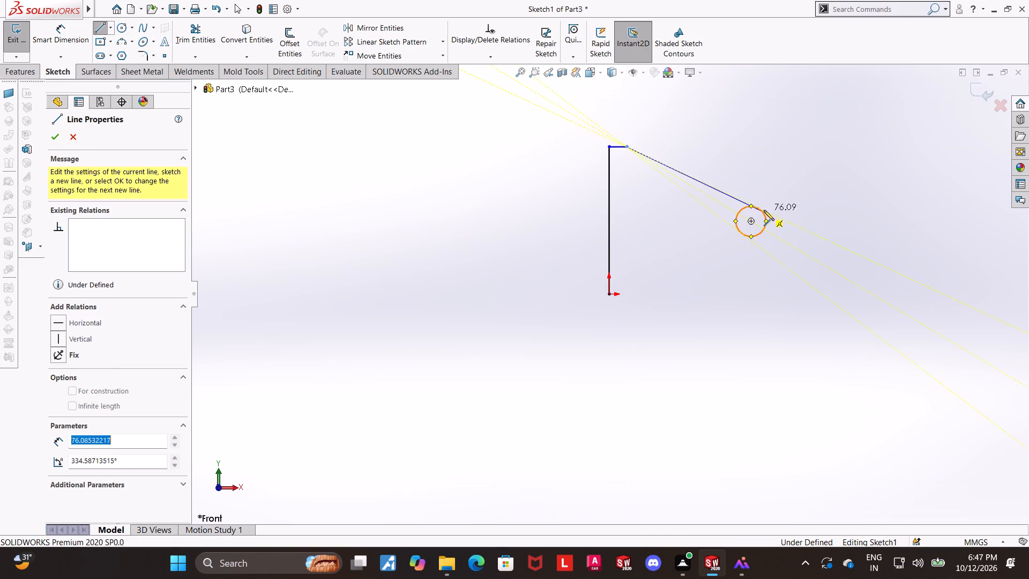
key("Escape")
left_click(746, 209, "ctrl")
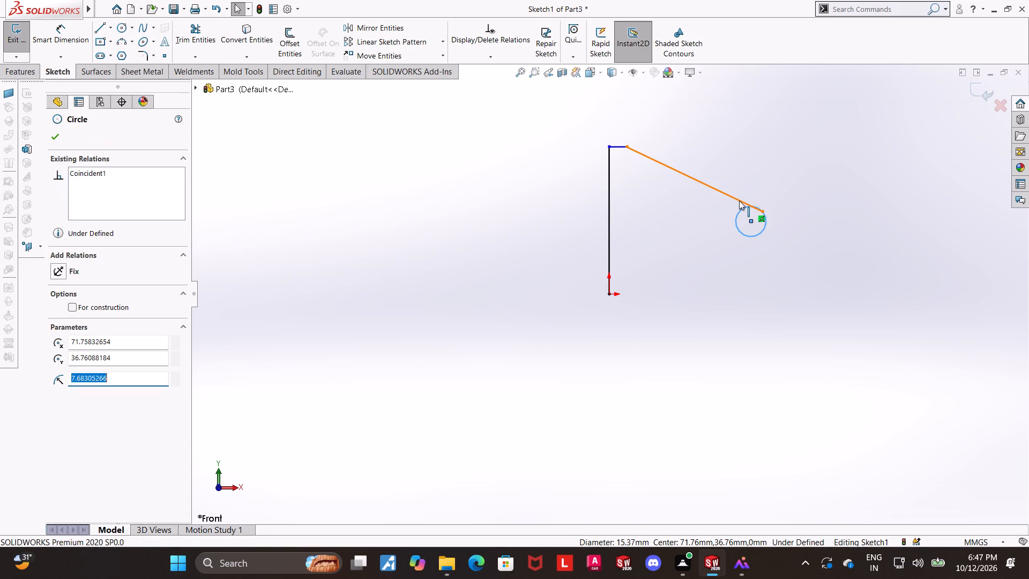
left_click(739, 201, "ctrl")
left_click(62, 326)
key("Escape")
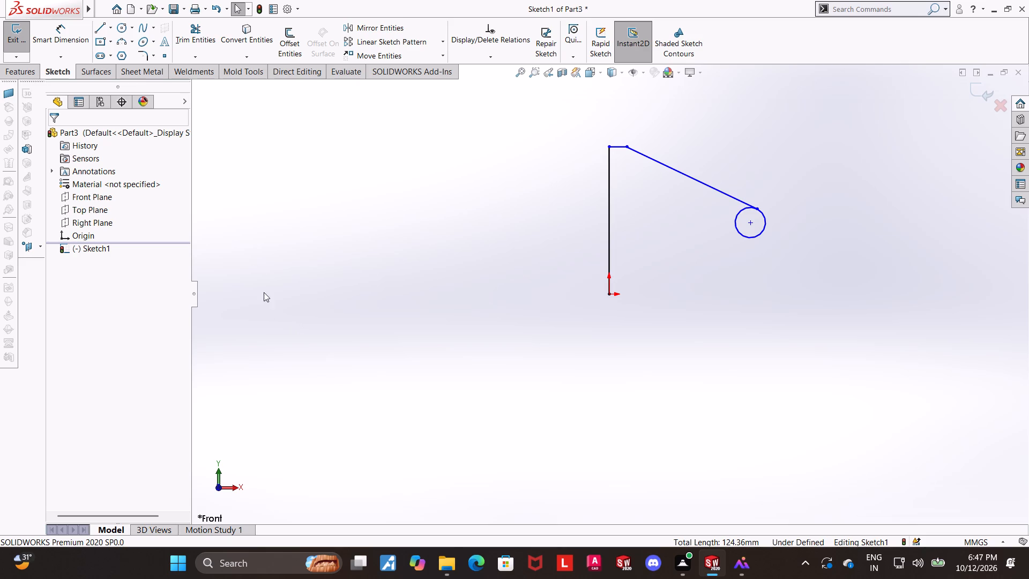
Sketch a small circle directly below the first one, vertically aligned with its centre.
left_click(117, 32)
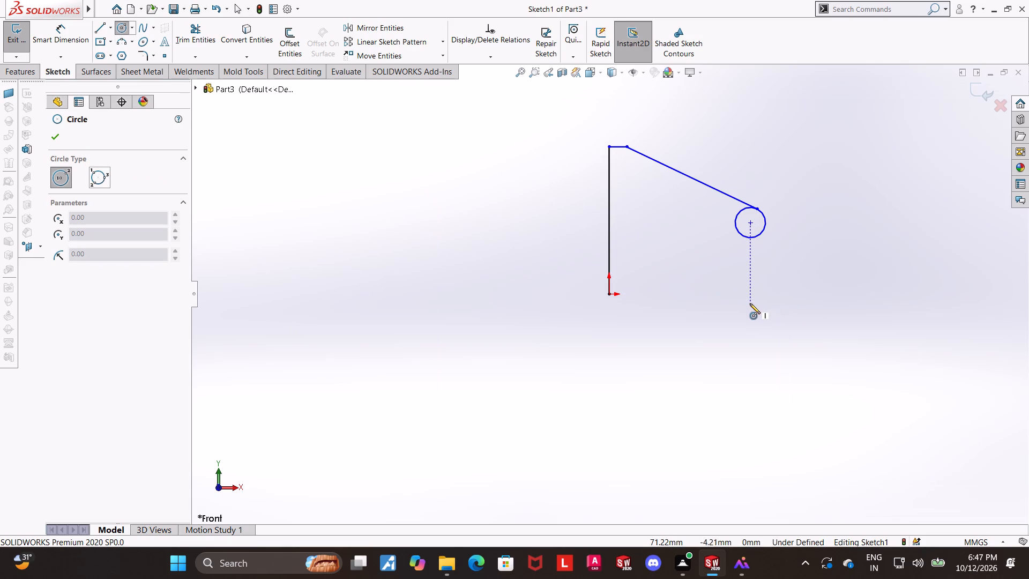
left_click(750, 311)
left_click(759, 307)
key("Escape")
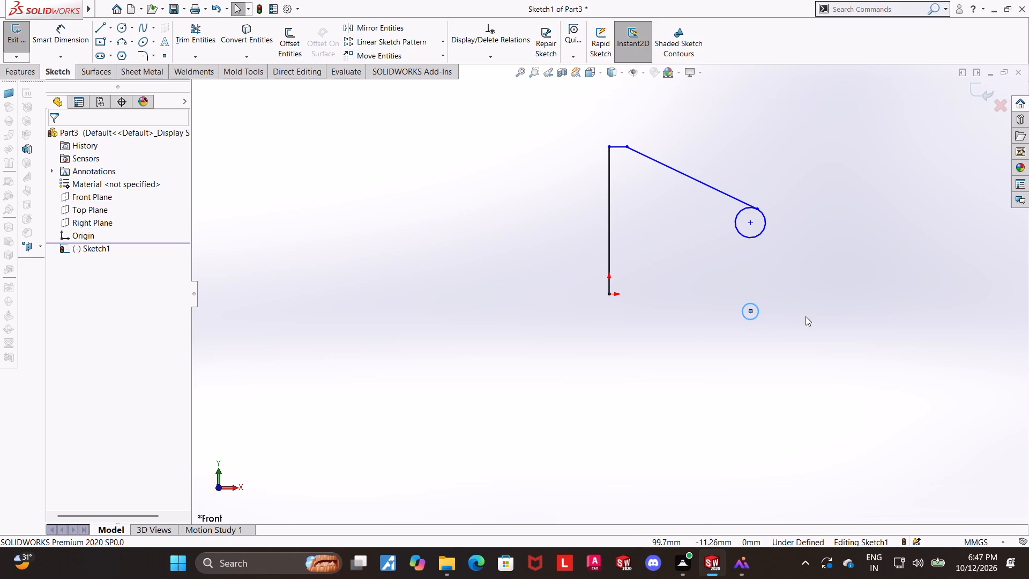
key("Escape")
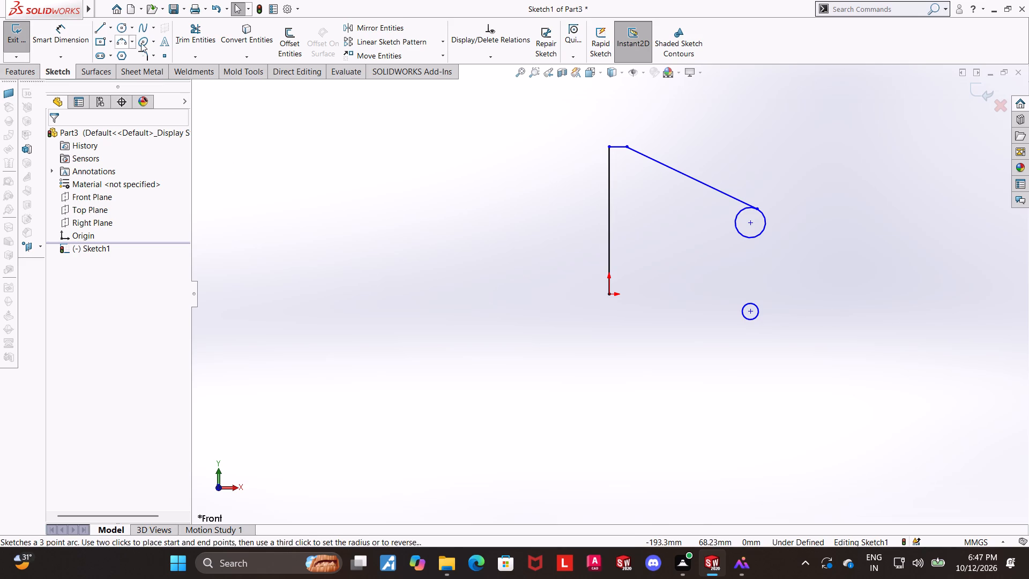
Sketch a third circle about 18 mm in diameter below and slightly left of the small circle.
left_click(122, 29)
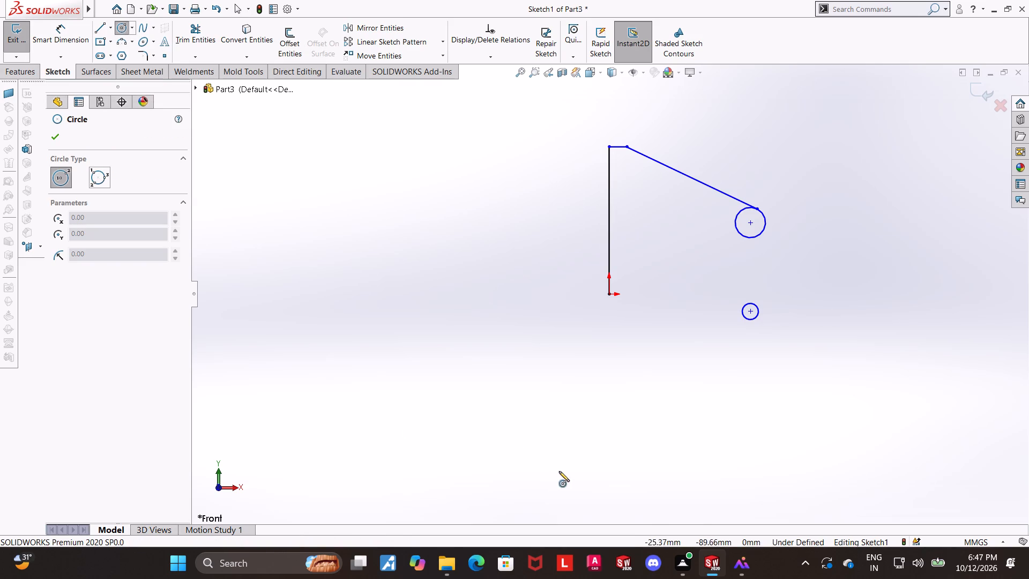
left_click(725, 382)
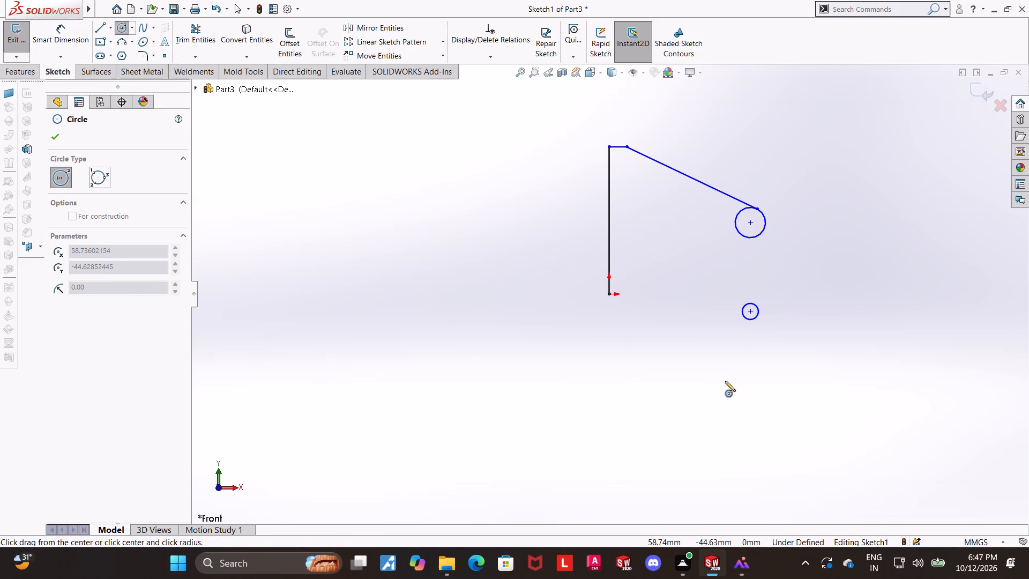
left_click(741, 374)
key("Escape")
key("Escape")
Sketch a line from the lowest circle's bottom point leftward to below the origin, continuing with a vertical line about 52 mm up to the origin.
left_click(97, 26)
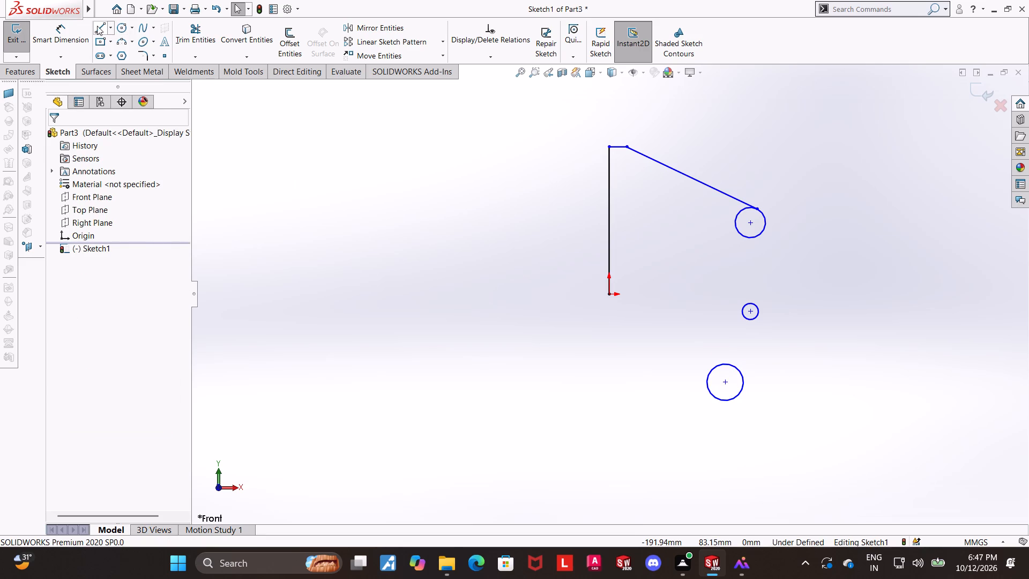
left_click(724, 399)
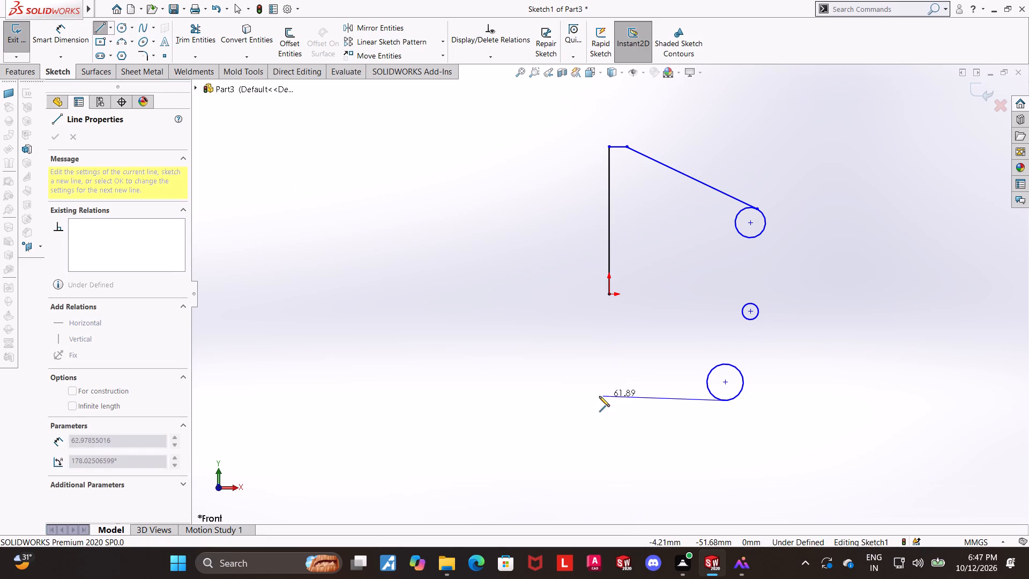
left_click(610, 397)
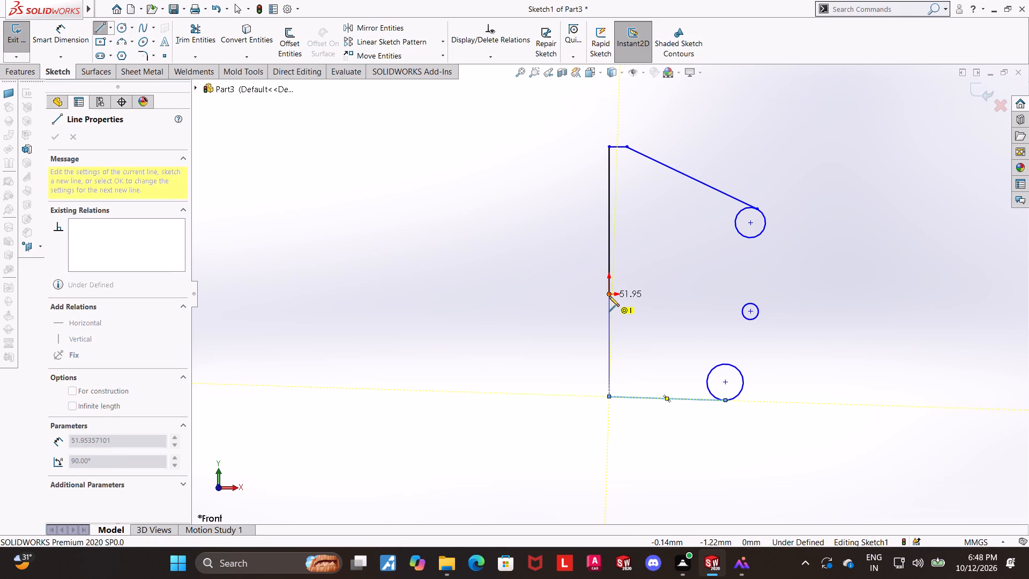
left_click(608, 295)
key("Escape")
key("Escape")
key("Escape")
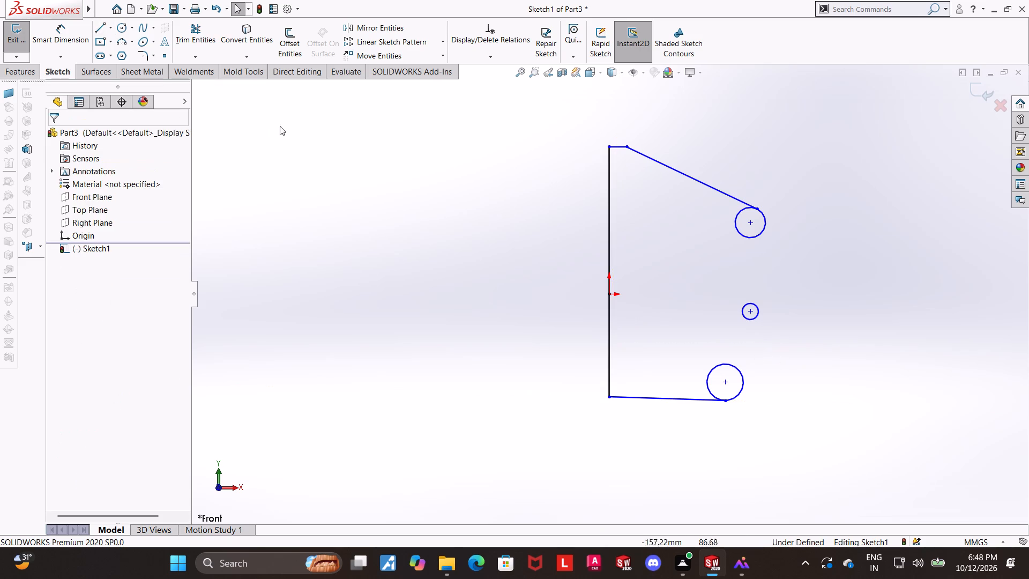
Dimension the lowest circle's diameter as 24 mm.
left_click(59, 35)
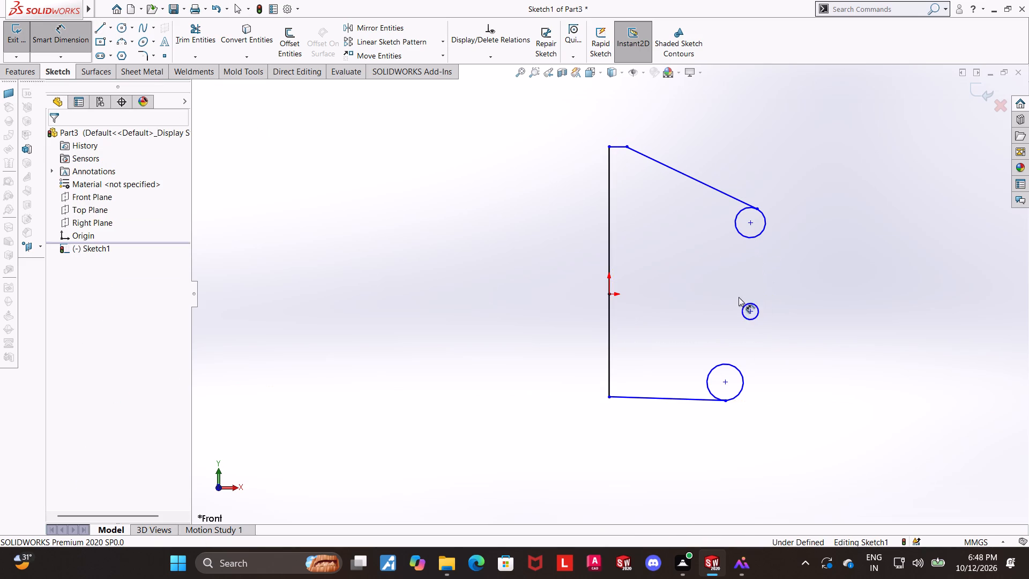
left_click(740, 392)
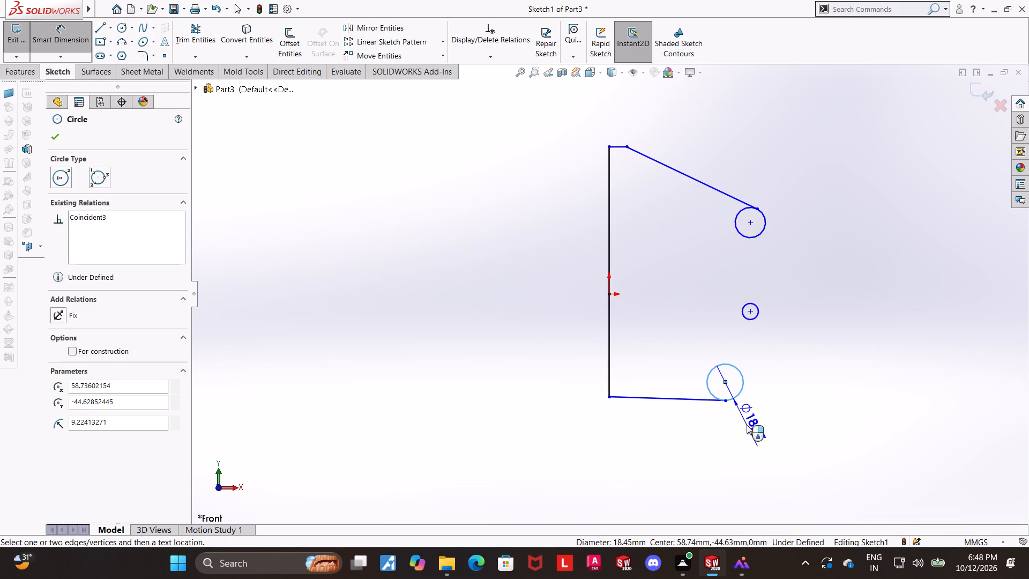
left_click(747, 425)
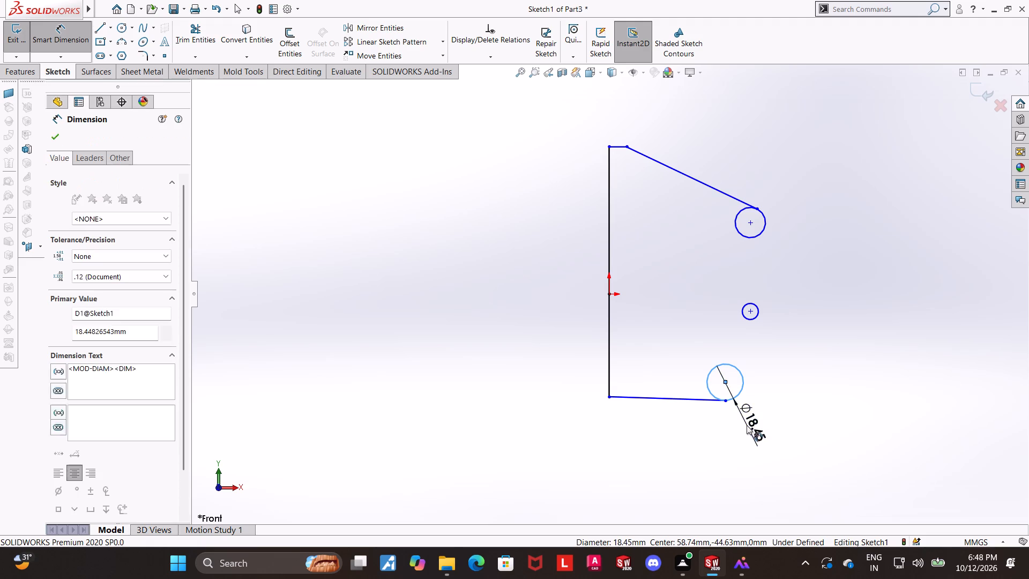
type("24")
key("Return")
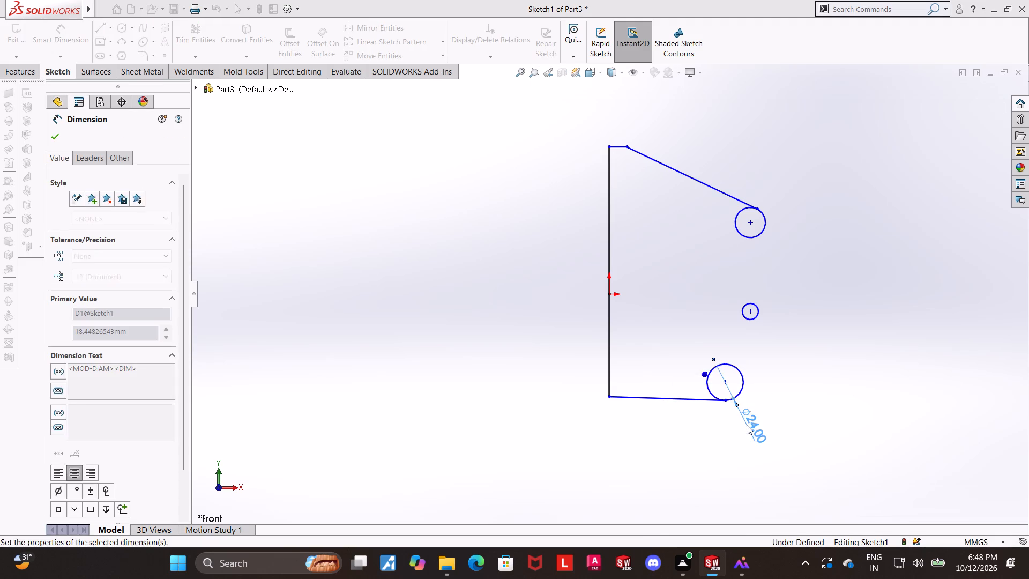
key("Escape")
key("Escape")
Add a tangent relation between the bottom line and the 24 mm circle.
scroll(756, 387, "down", 3)
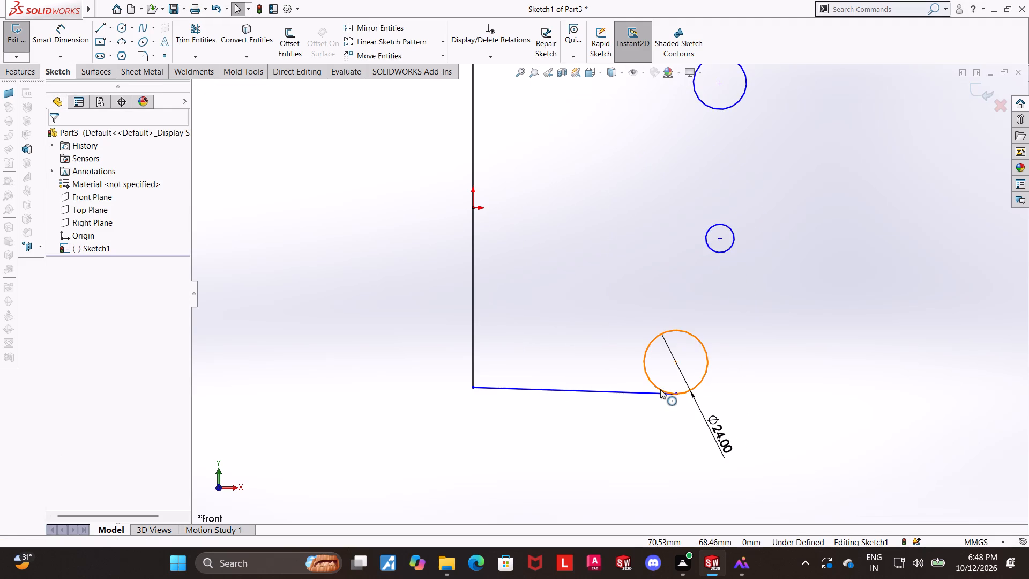
left_click(660, 389, "ctrl")
left_click(659, 394, "ctrl")
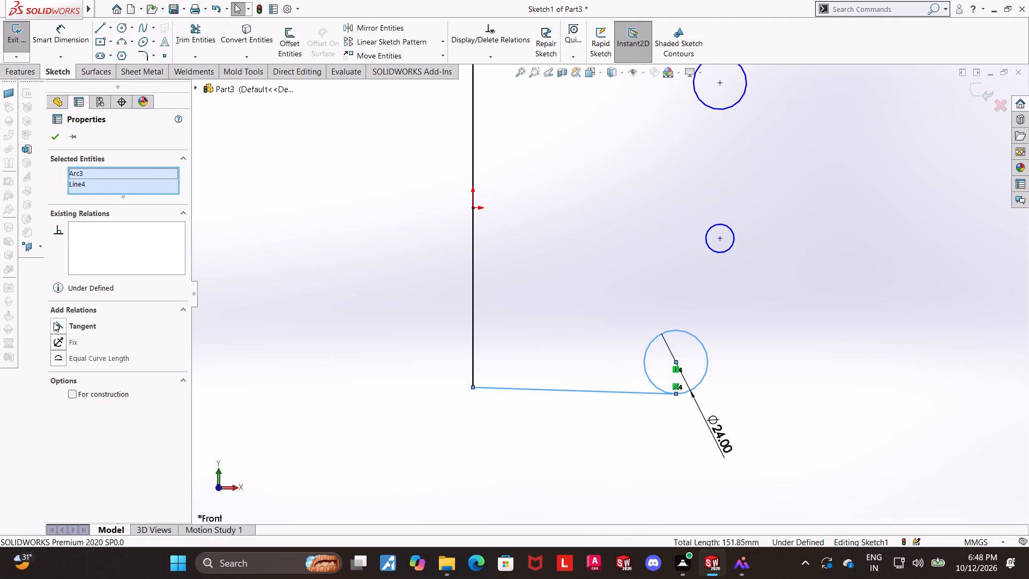
left_click(55, 322)
key("Escape")
key("Escape")
Add a horizontal relation to the bottom line.
scroll(618, 369, "up", 1)
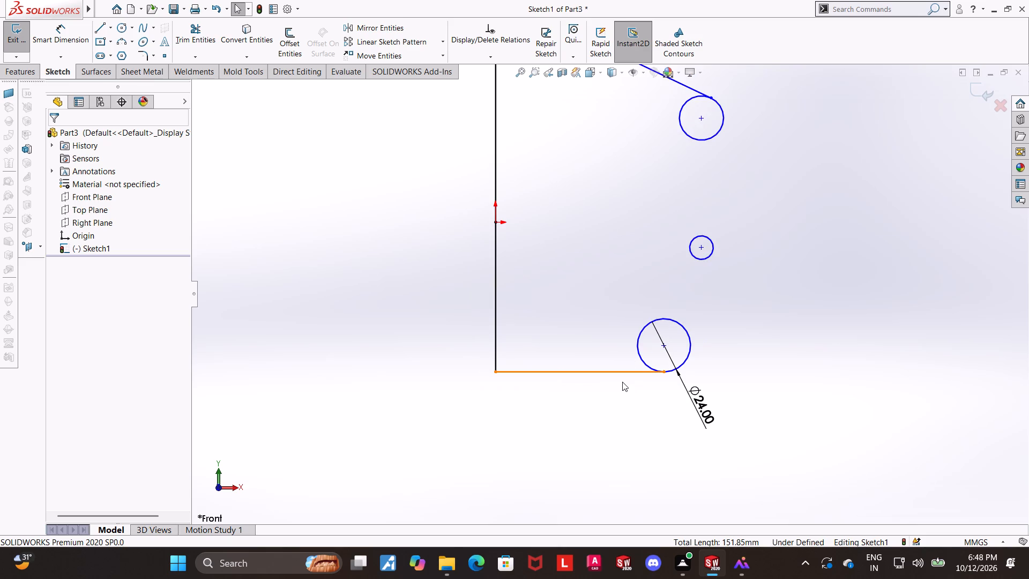
double_click(617, 375)
left_click(649, 326)
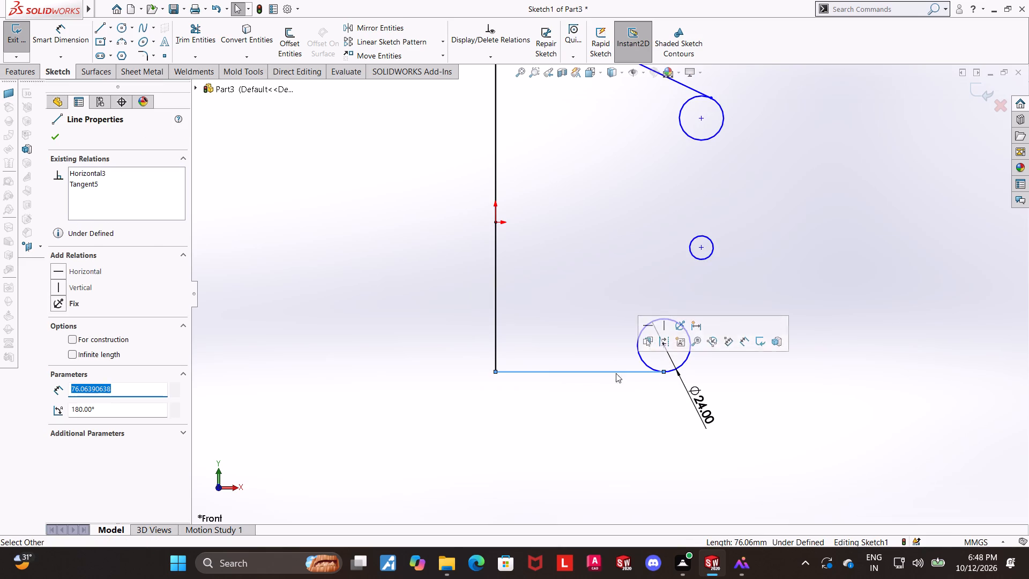
key("Escape")
Dimension the bottom horizontal line's length as 17+6, giving 23 mm.
left_click(62, 29)
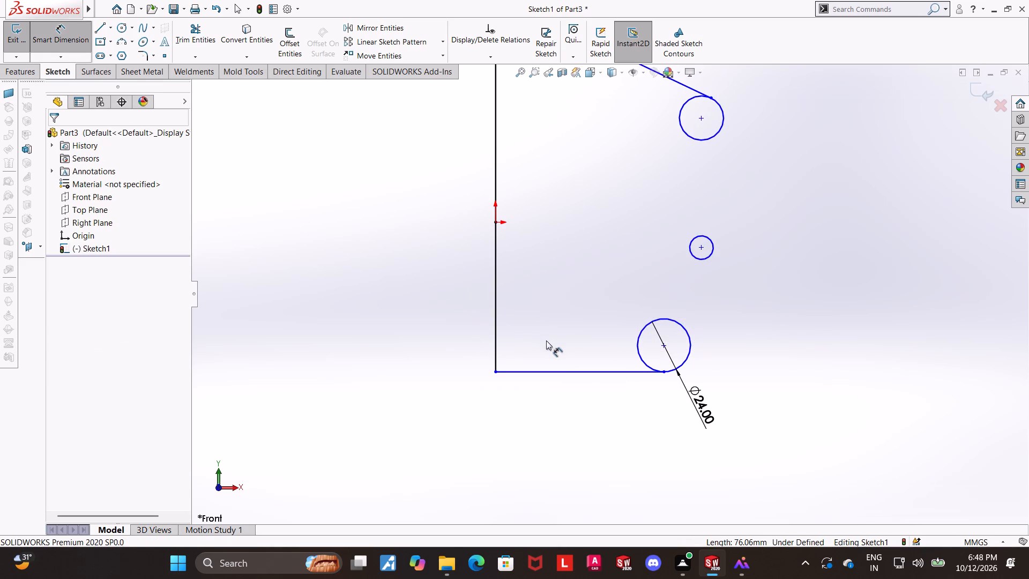
left_click(558, 370)
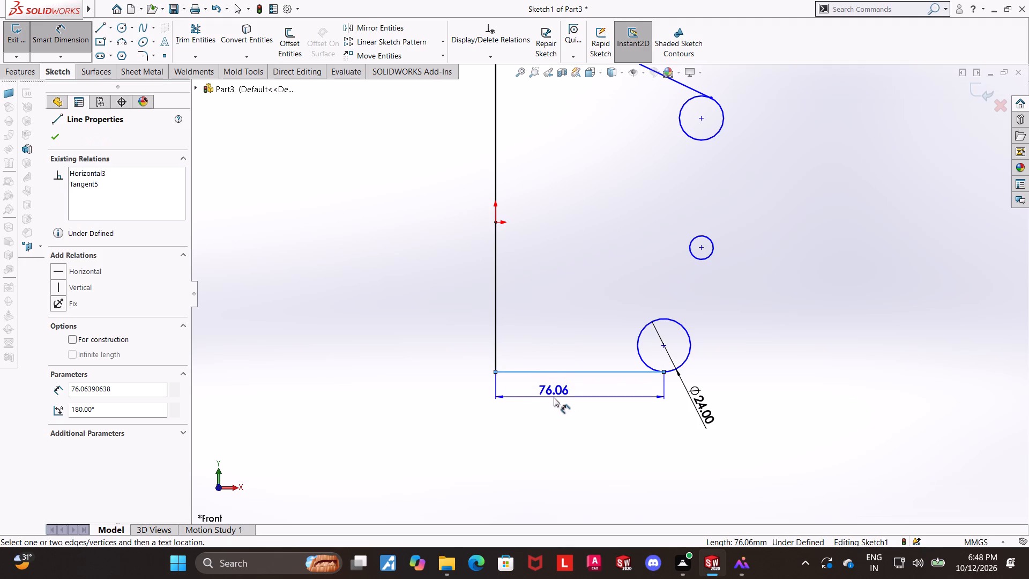
left_click(553, 407)
key("1")
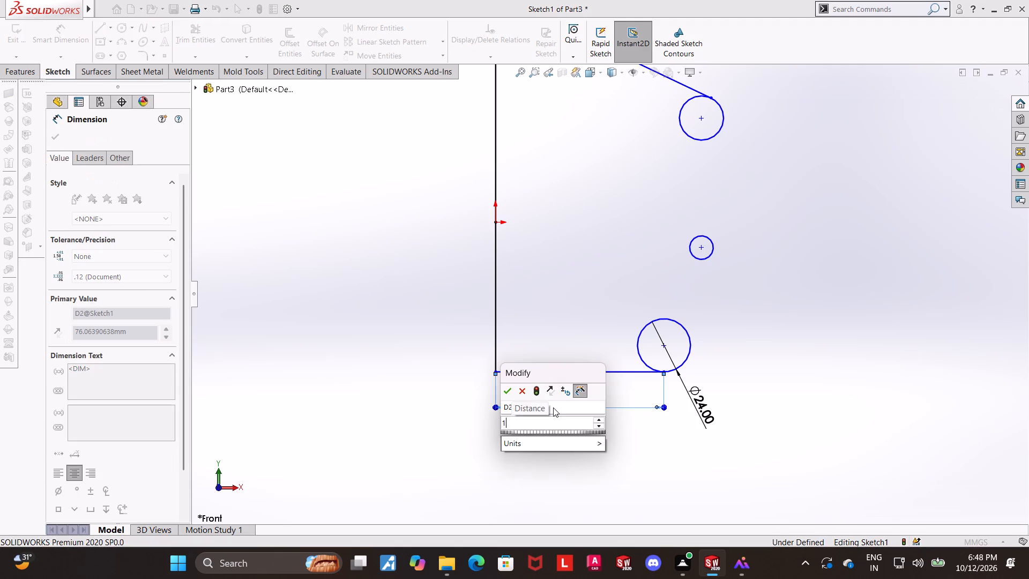
key("7")
key("shift+plus")
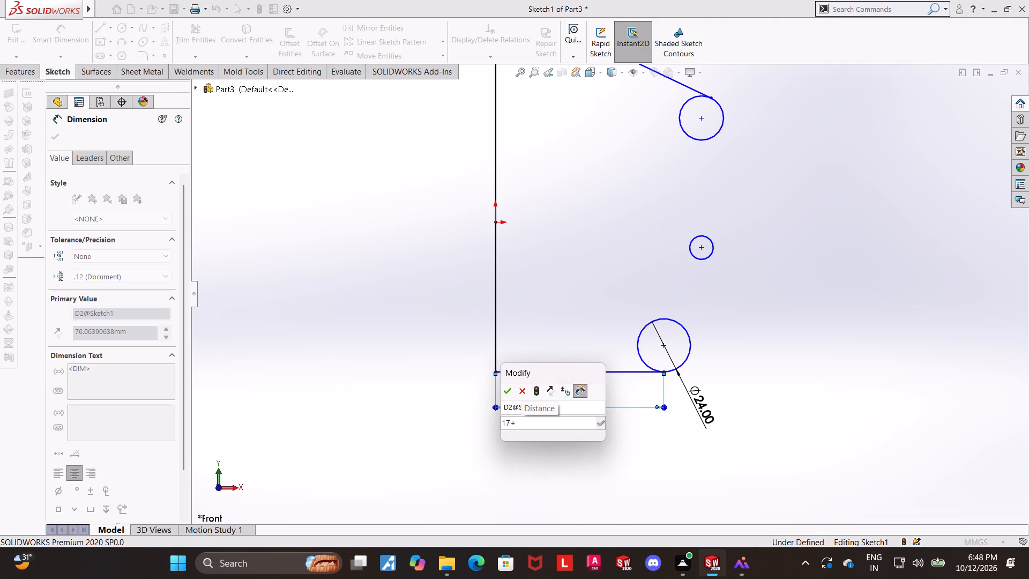
key("6")
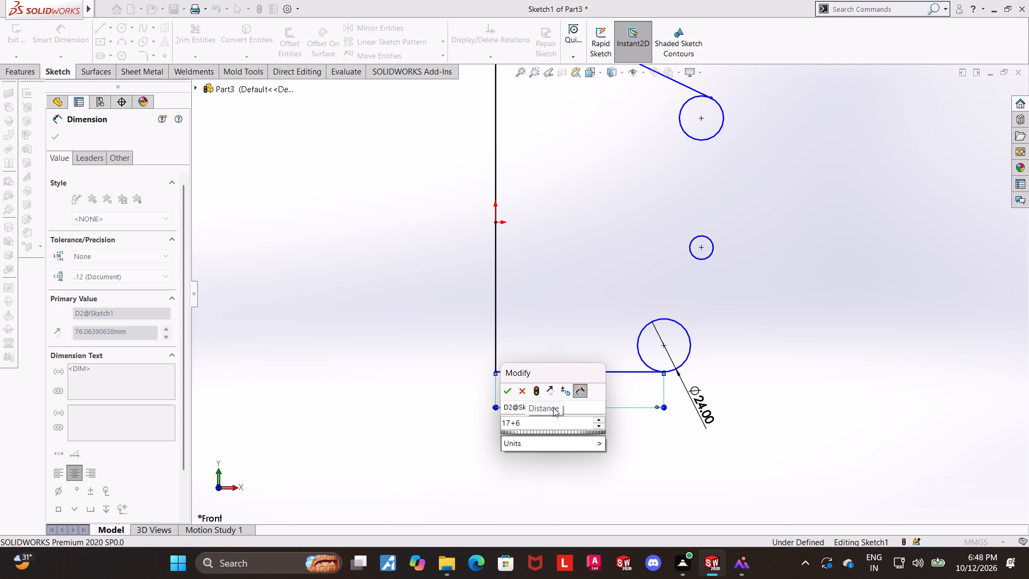
key("Return")
key("Escape")
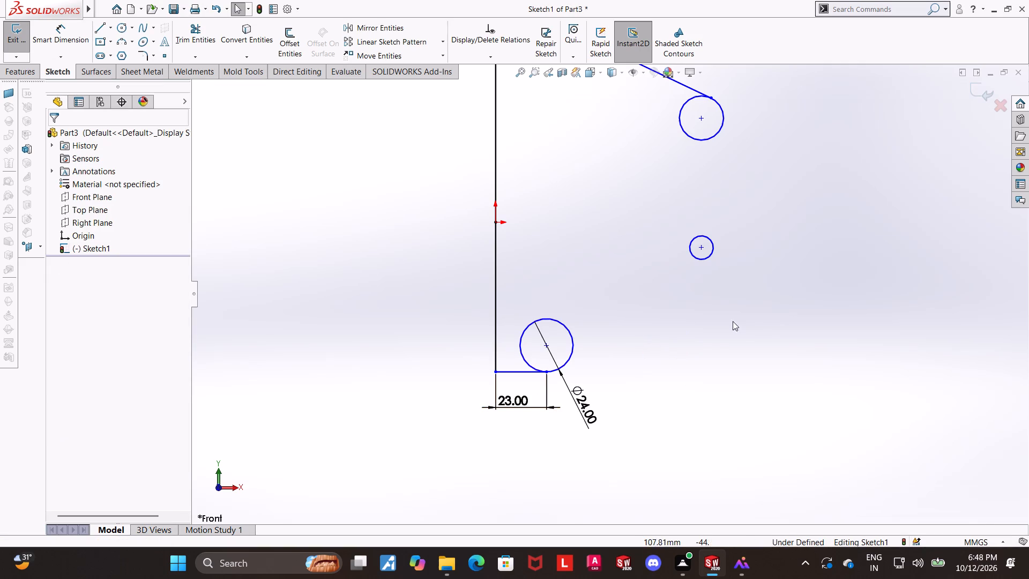
Dimension the short horizontal line at the top of the profile as 6 mm long.
scroll(769, 276, "up", 2)
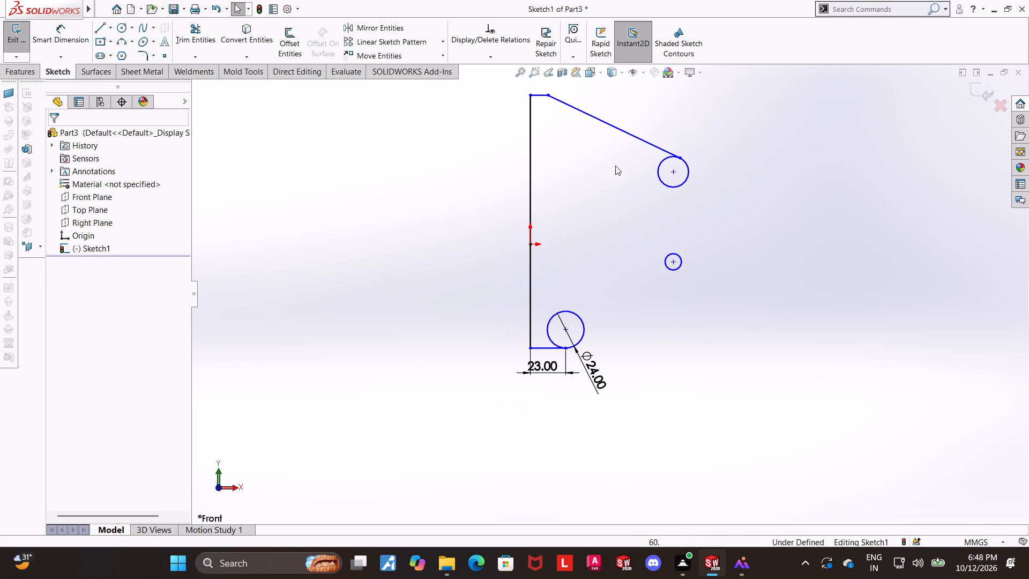
scroll(604, 139, "up", 2)
scroll(606, 115, "down", 1)
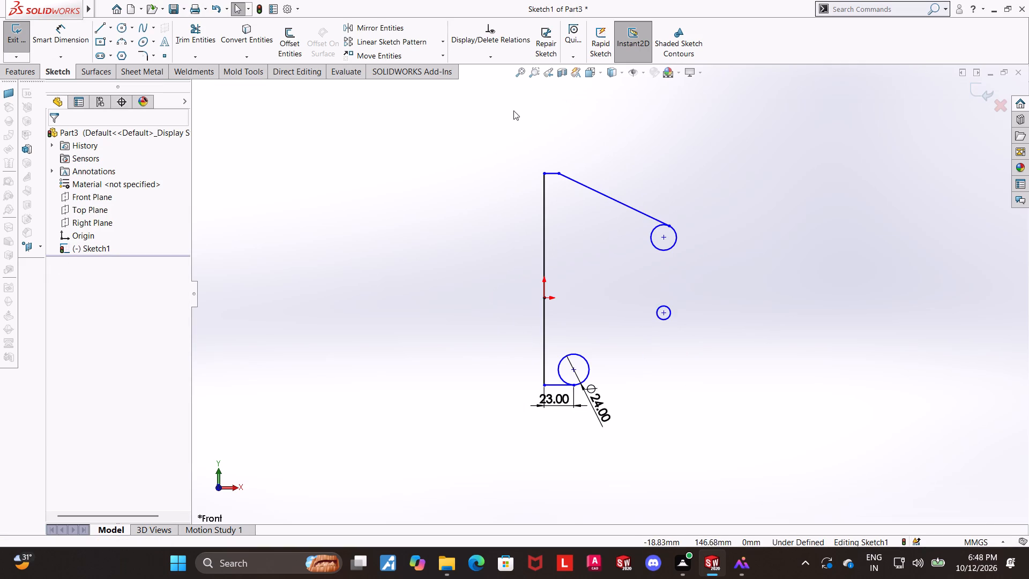
left_click(68, 32)
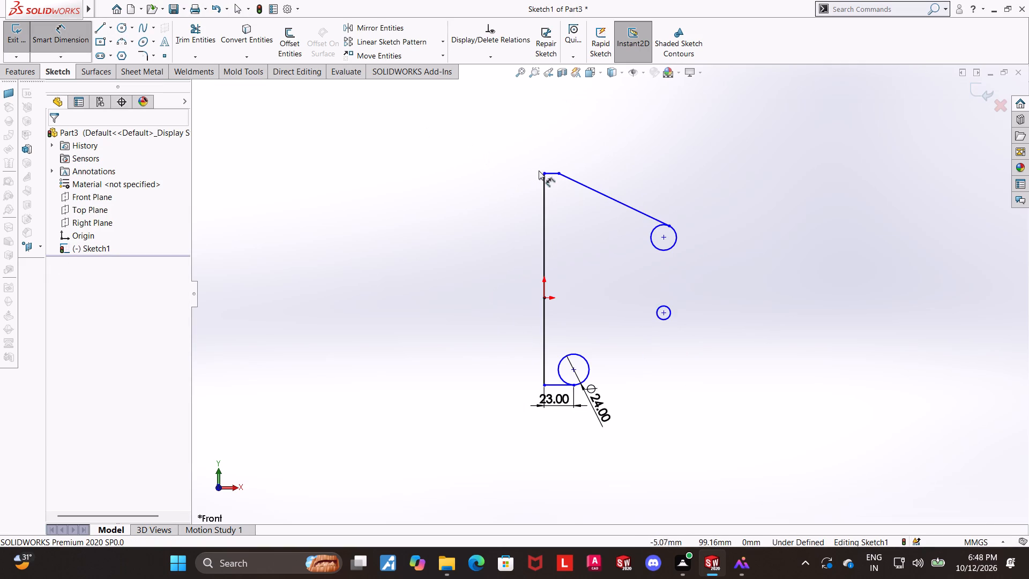
left_click(550, 172)
left_click(548, 156)
key("6")
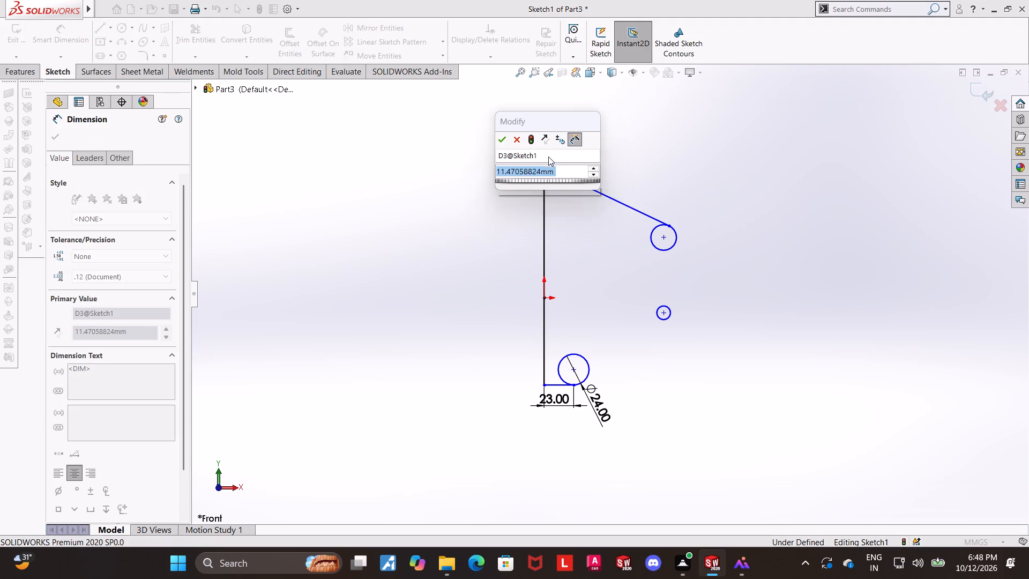
key("Return")
key("Escape")
key("Escape")
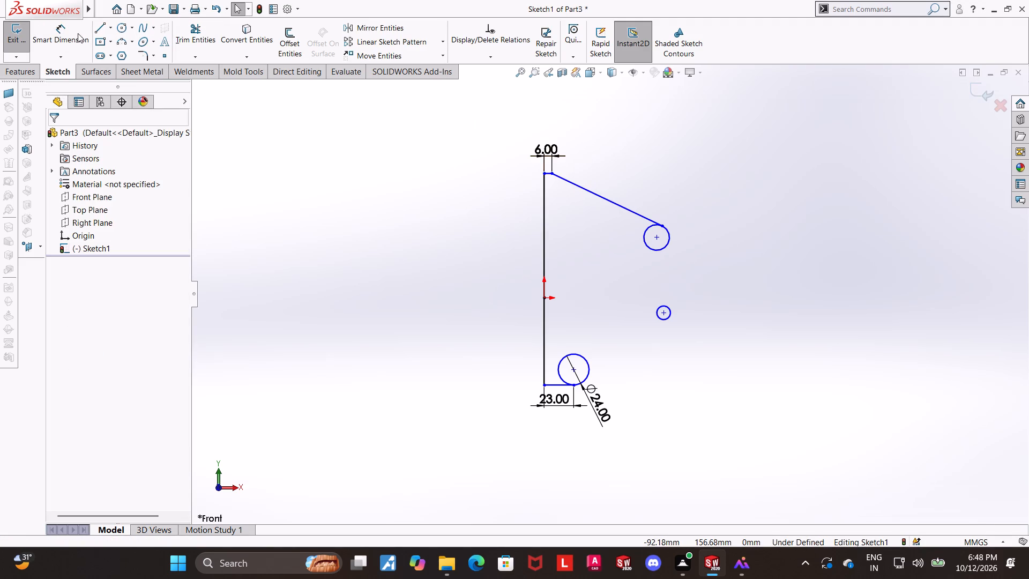
Dimension the horizontal distance from the vertical line's top endpoint to the upper circle's centre, consulting the SW-156 drawing in WPS Office for the value.
left_click(75, 33)
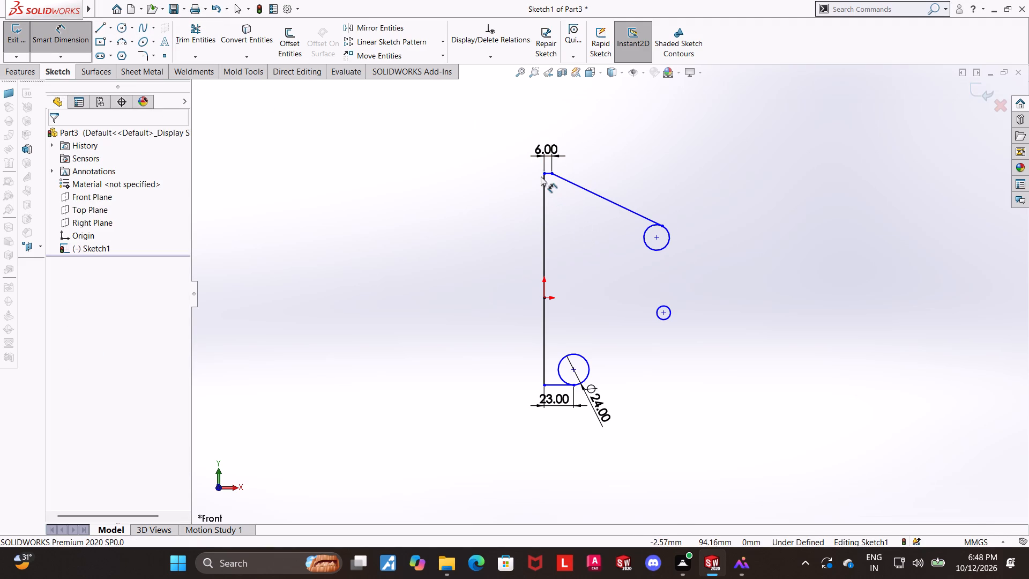
left_click(541, 173)
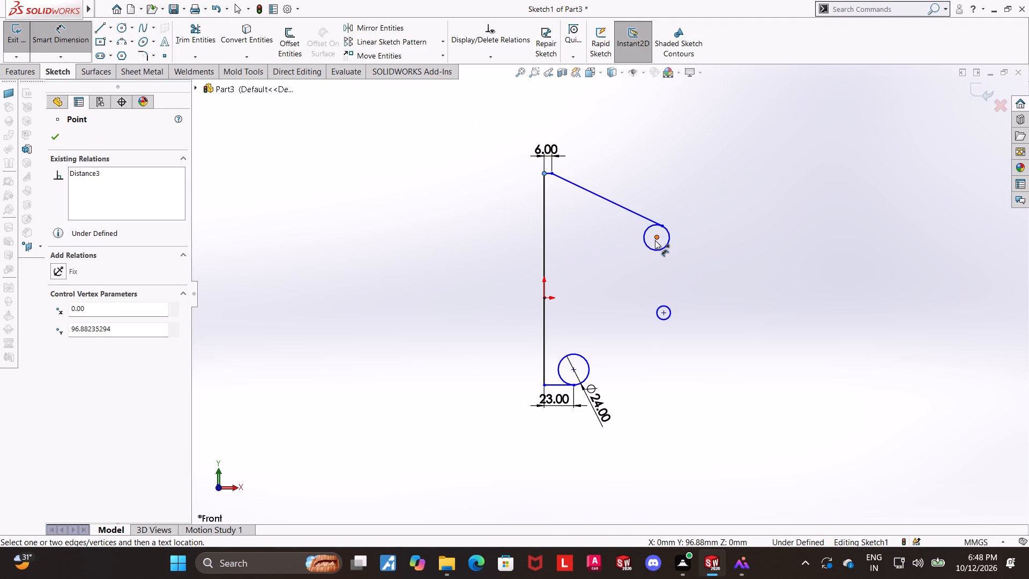
left_click(655, 240)
left_click(627, 124)
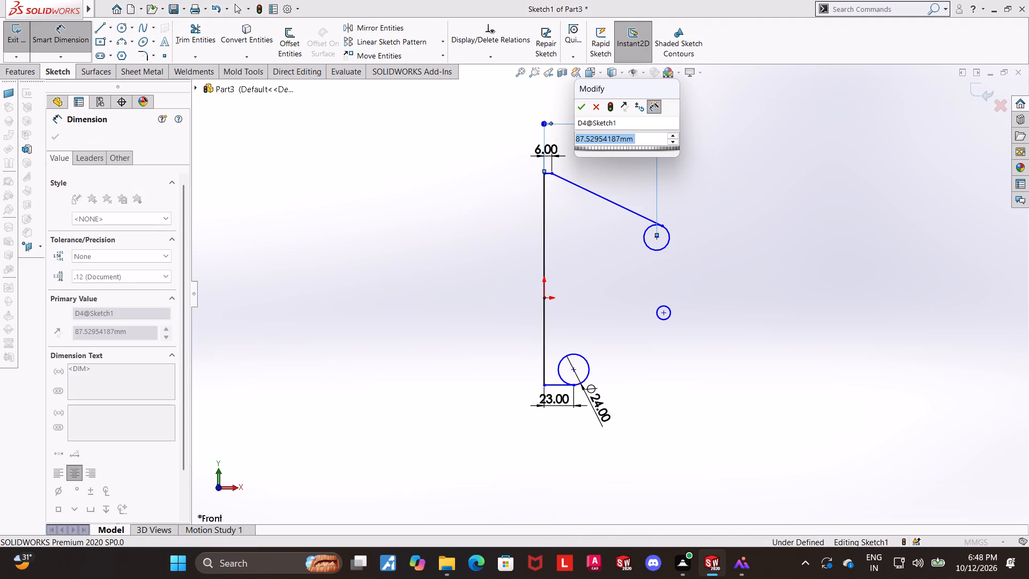
left_click(741, 558)
scroll(703, 139, "up", 1)
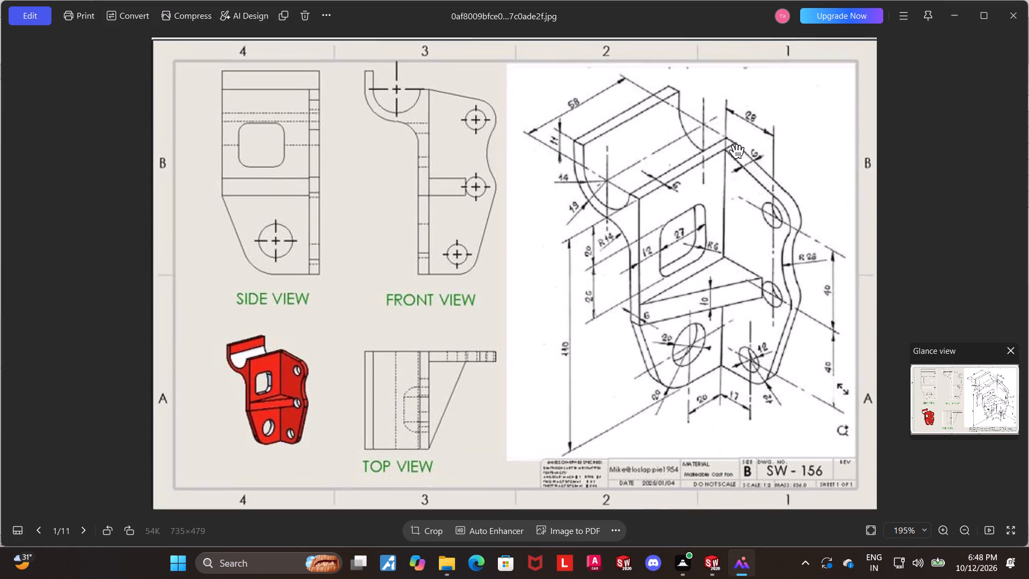
scroll(736, 151, "up", 1)
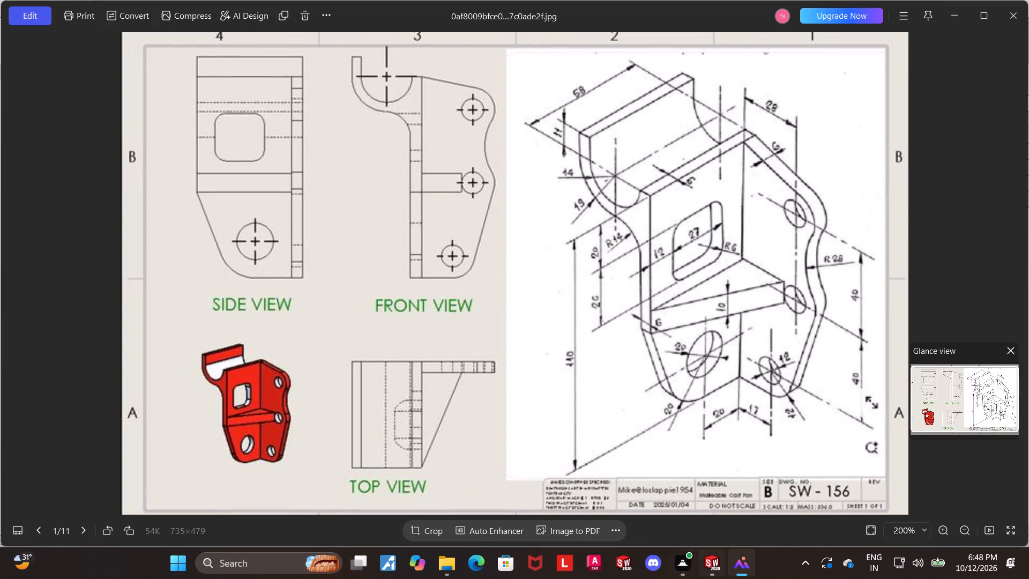
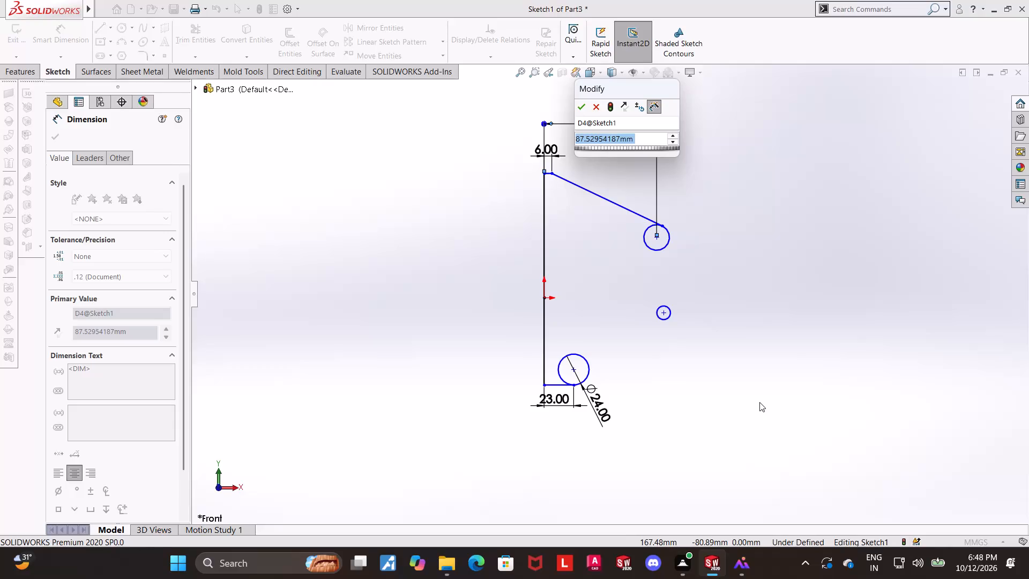
Set the horizontal distance from the vertical line's top endpoint to the upper circle's centre to 28 mm.
double_click(625, 119)
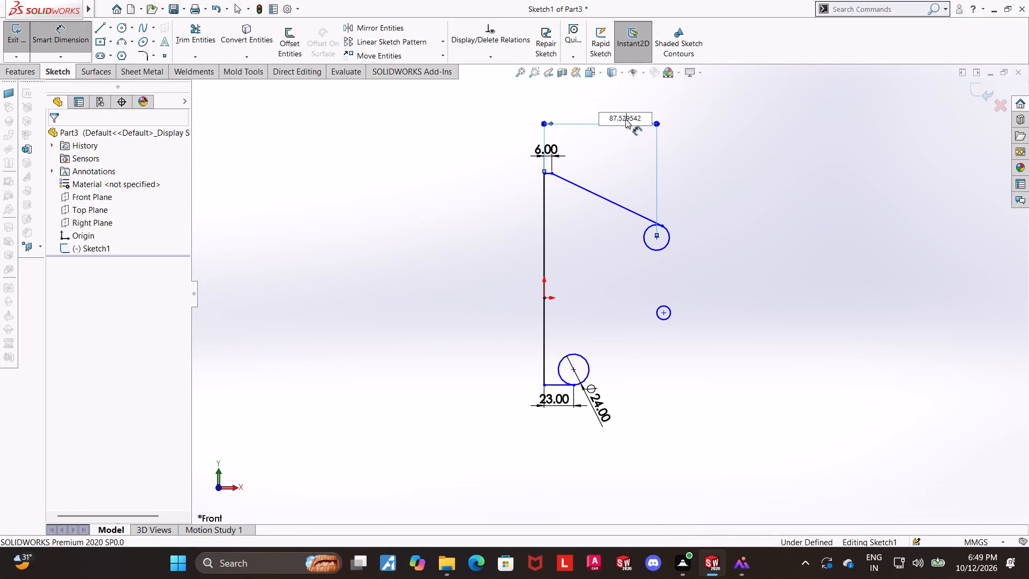
left_click_drag(645, 117, 489, 123)
key("2")
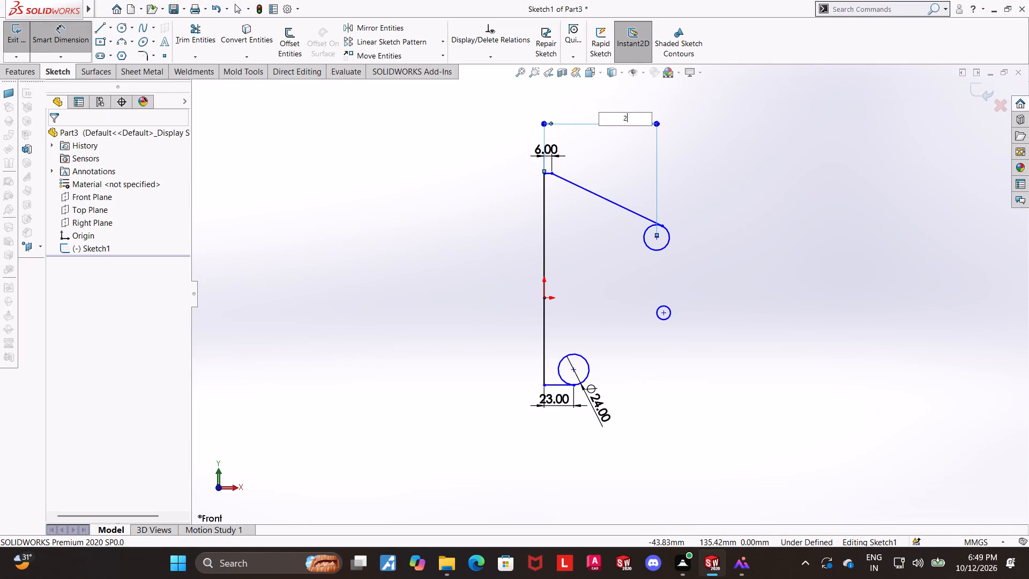
key("8")
key("Return")
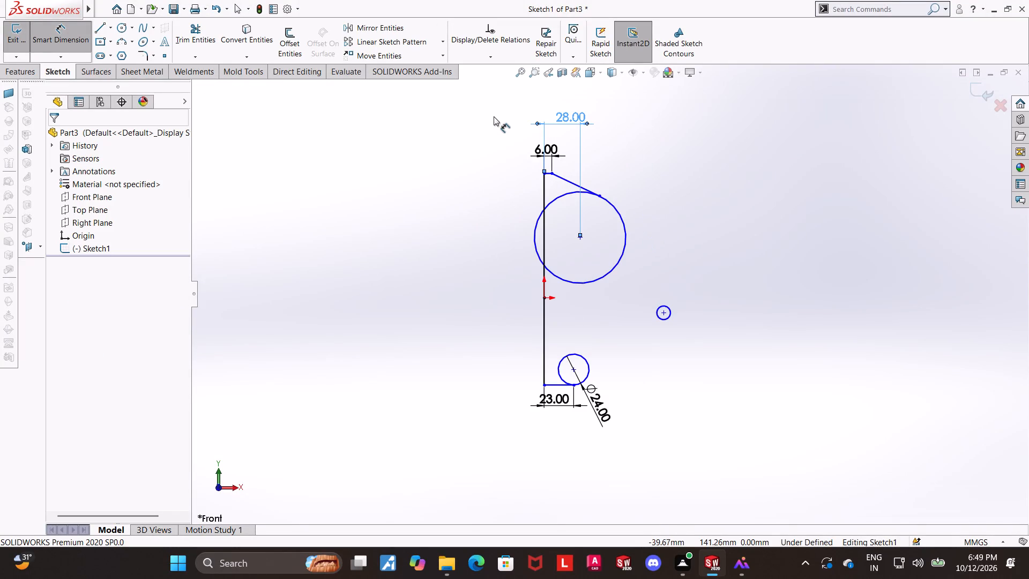
key("Escape")
key("Escape")
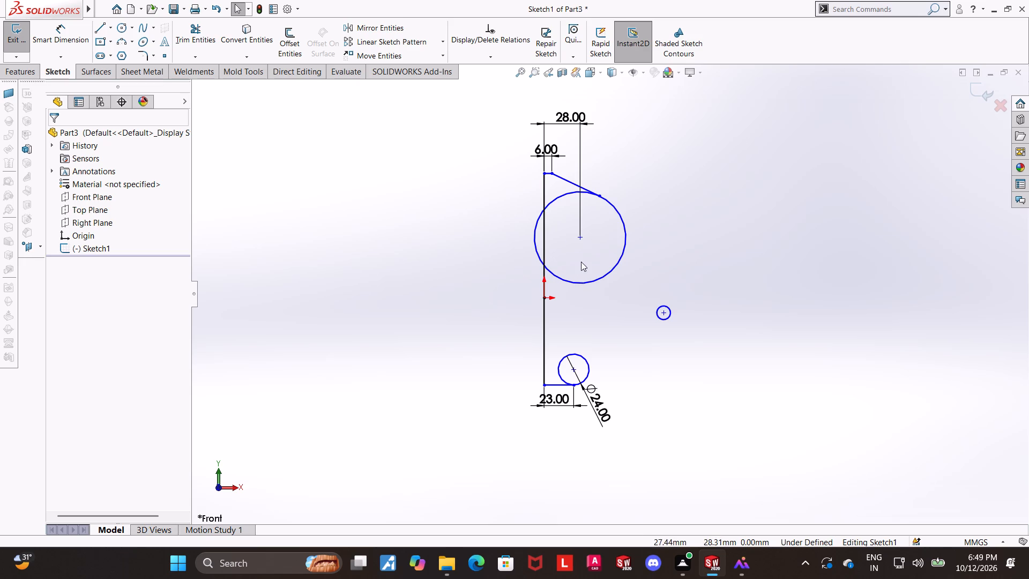
Reshape the upper circle freehand to about 25 mm diameter, with its centre moved up closer to the top line.
left_click_drag(549, 270, 591, 249)
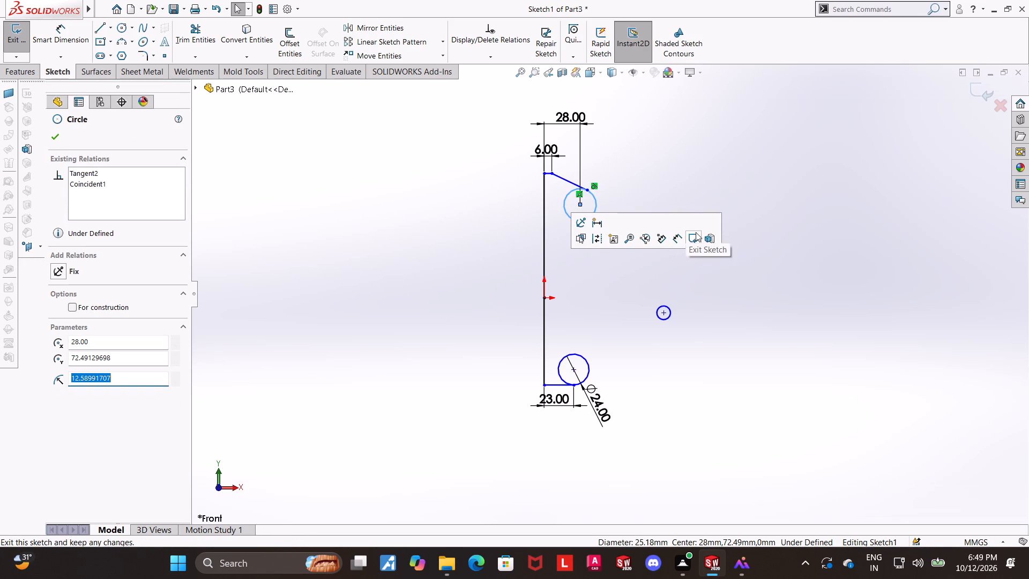
key("Escape")
left_click(631, 282)
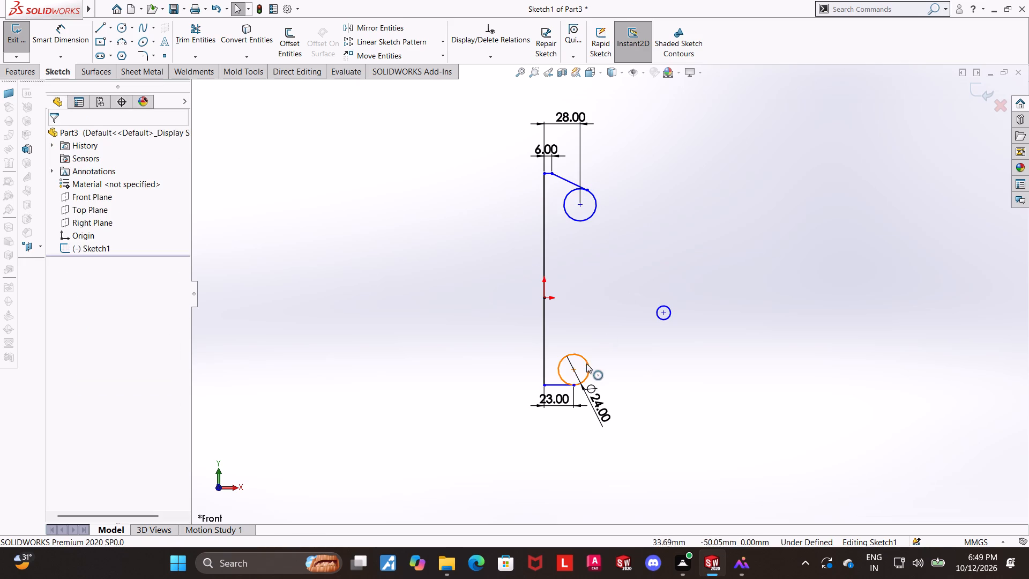
Add an equal relation between the bottom, middle and upper circles.
left_click(586, 363)
left_click(670, 320, "ctrl")
left_click(595, 212, "ctrl")
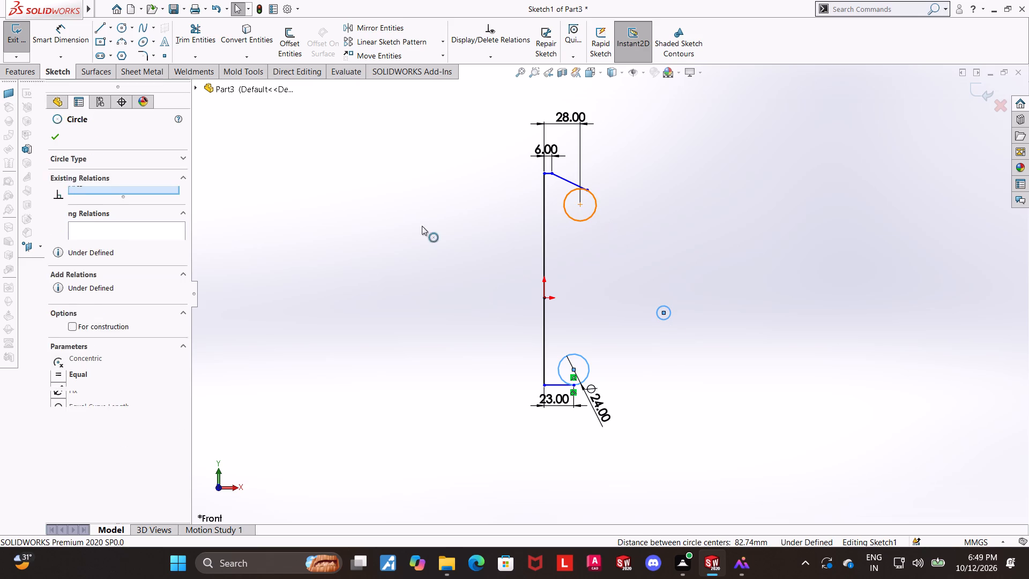
left_click(57, 373)
key("Escape")
key("Escape")
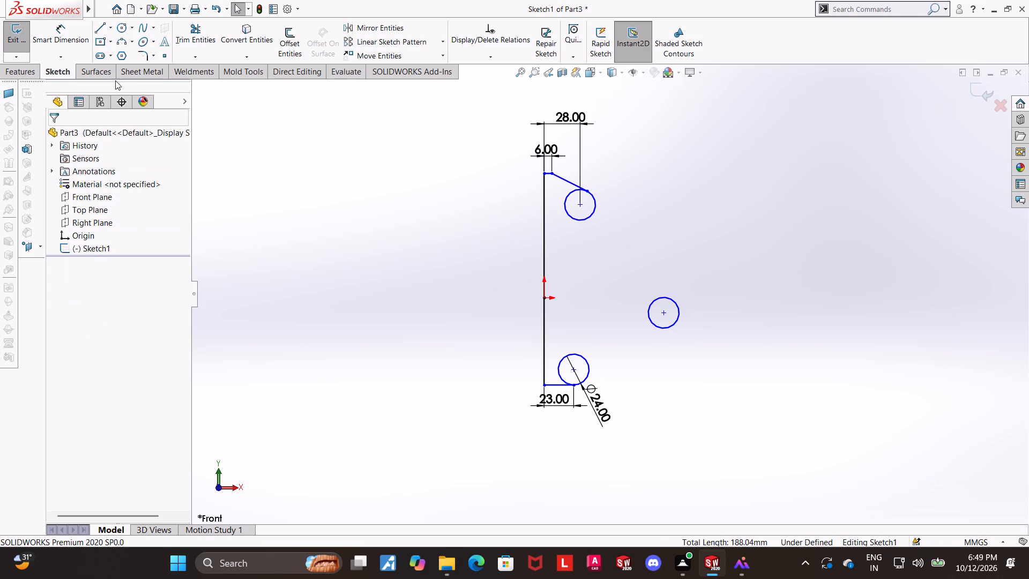
Add a vertical relation between the centres of the middle and upper circles.
left_click(70, 34)
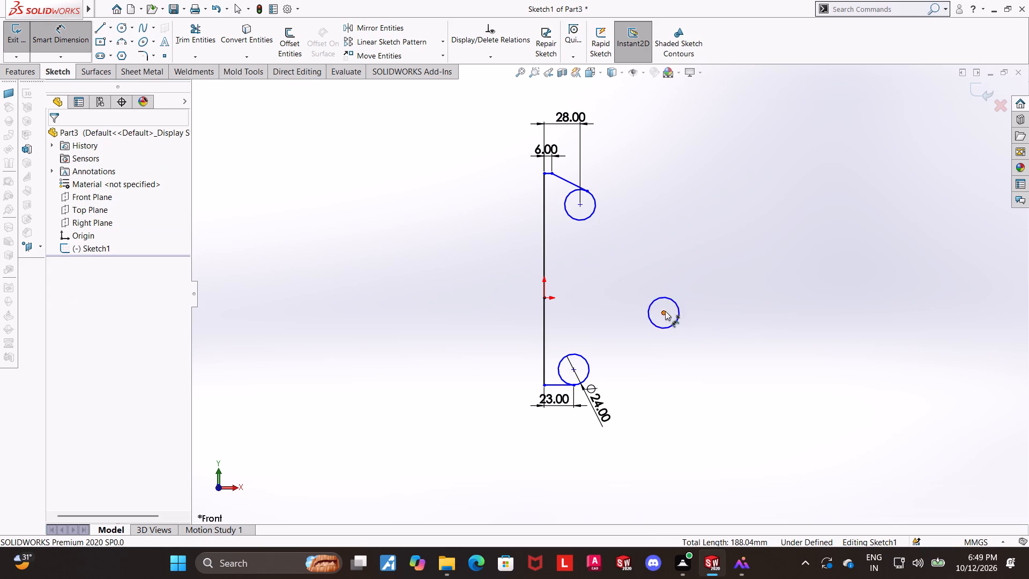
key("Escape")
left_click(662, 314)
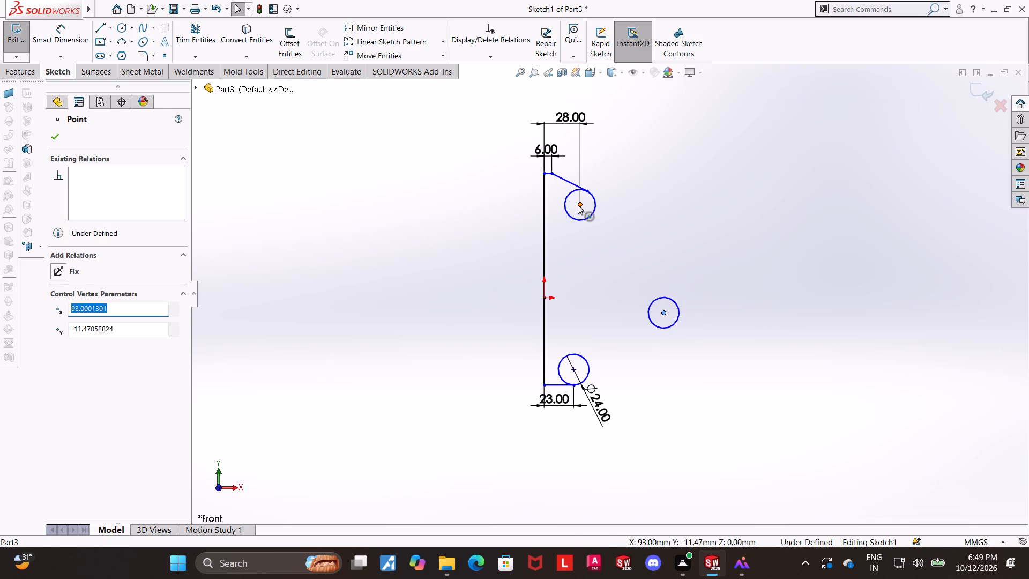
left_click(578, 205, "ctrl")
left_click(61, 343)
key("Escape")
key("Escape")
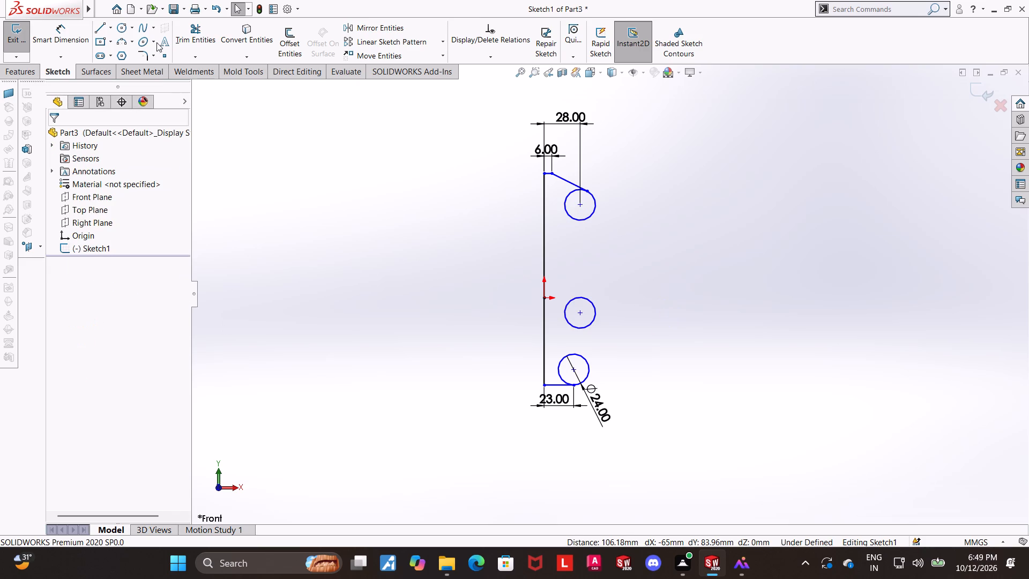
Dimension the vertical distance between the upper and middle circles' centres as 40 mm.
left_click(69, 36)
left_click(579, 205)
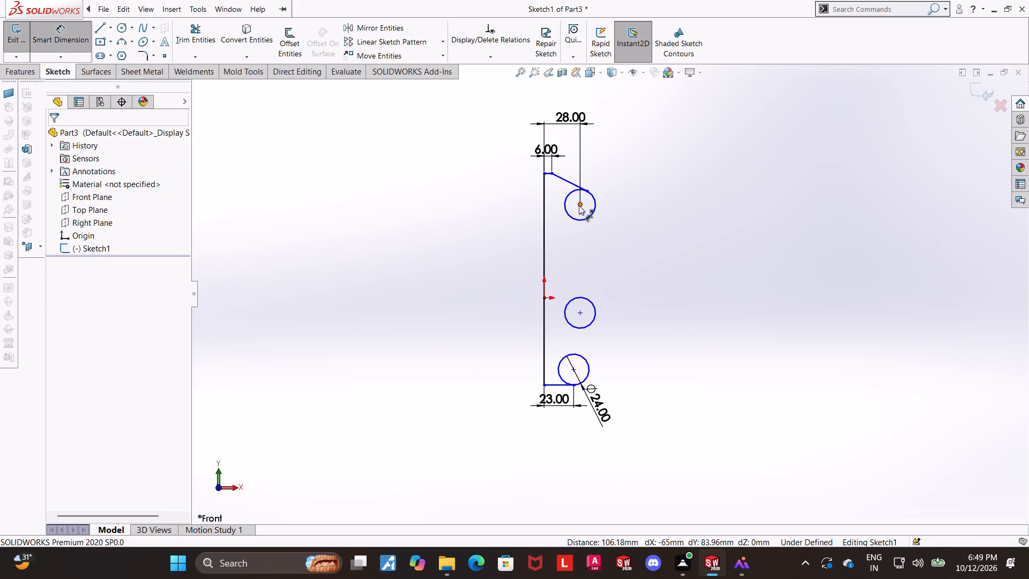
left_click(580, 311)
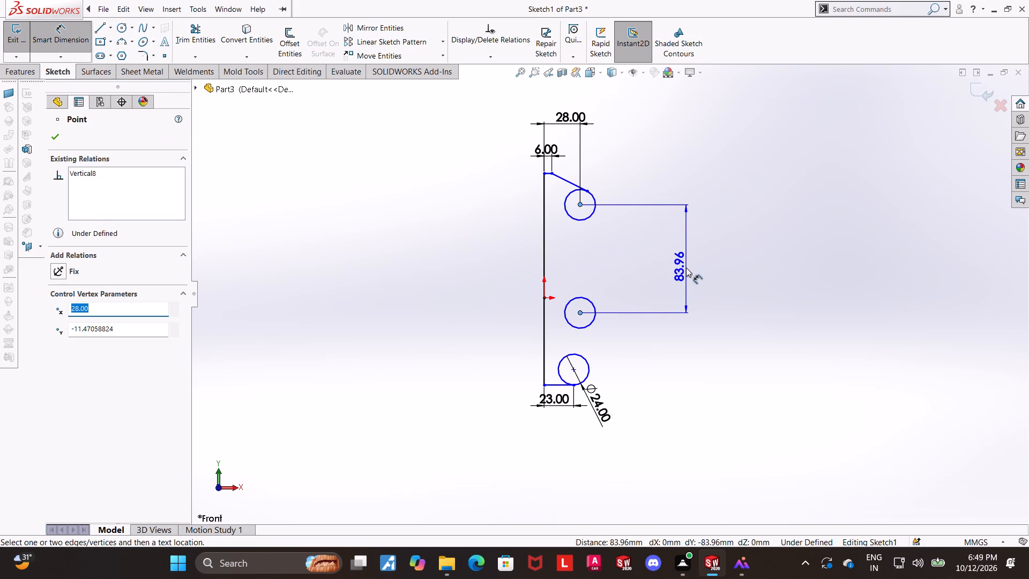
left_click(686, 268)
type("40")
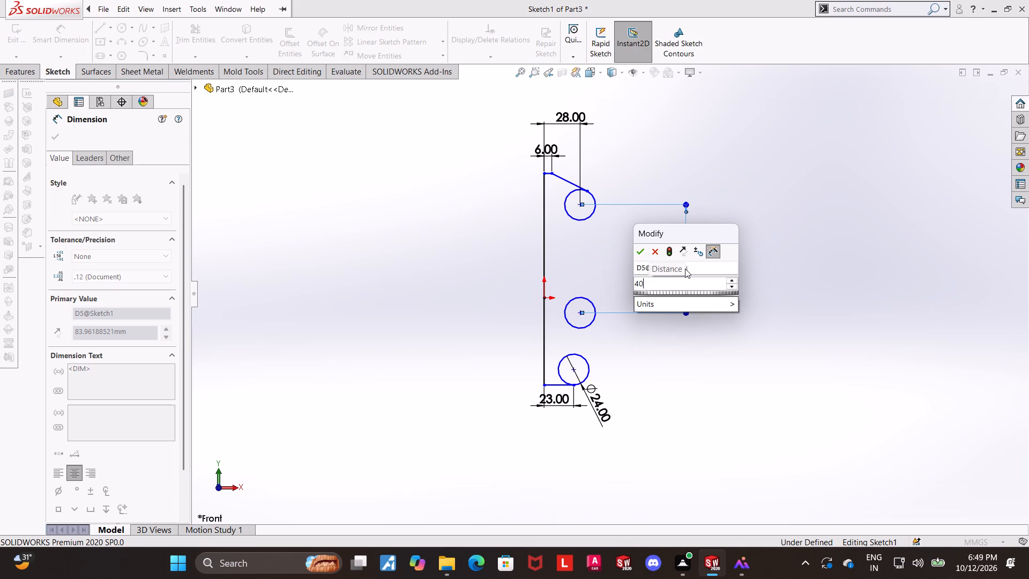
key("Return")
key("Escape")
key("Escape")
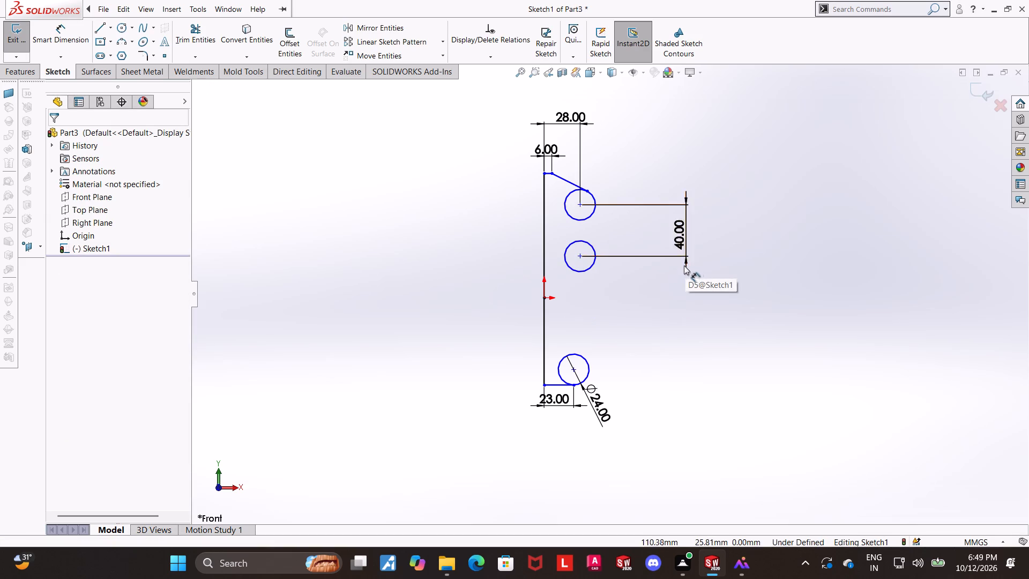
key("Escape")
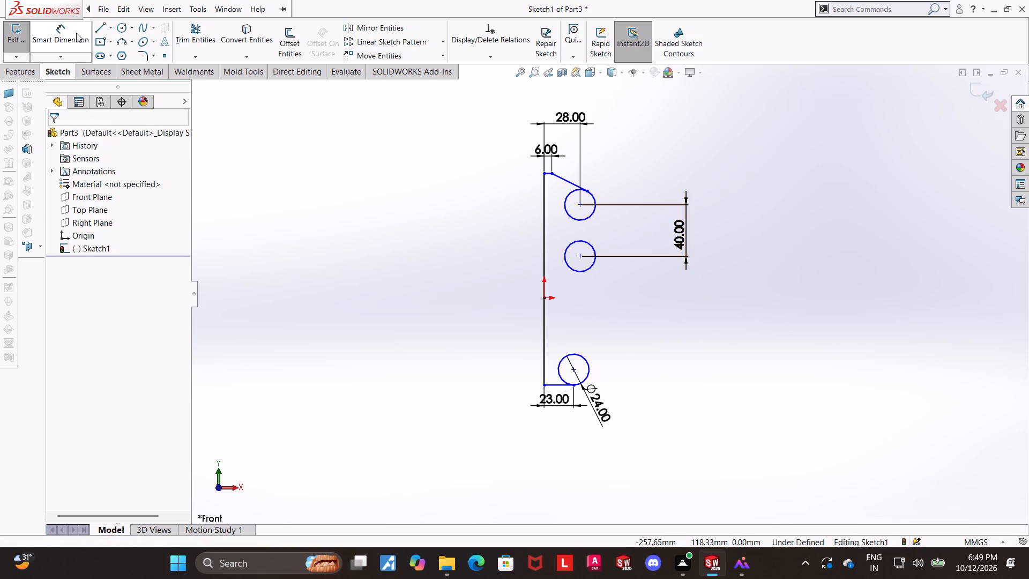
Dimension the vertical distance between the bottom and middle circles' centres as 40 mm.
left_click(76, 33)
scroll(378, 247, "up", 1)
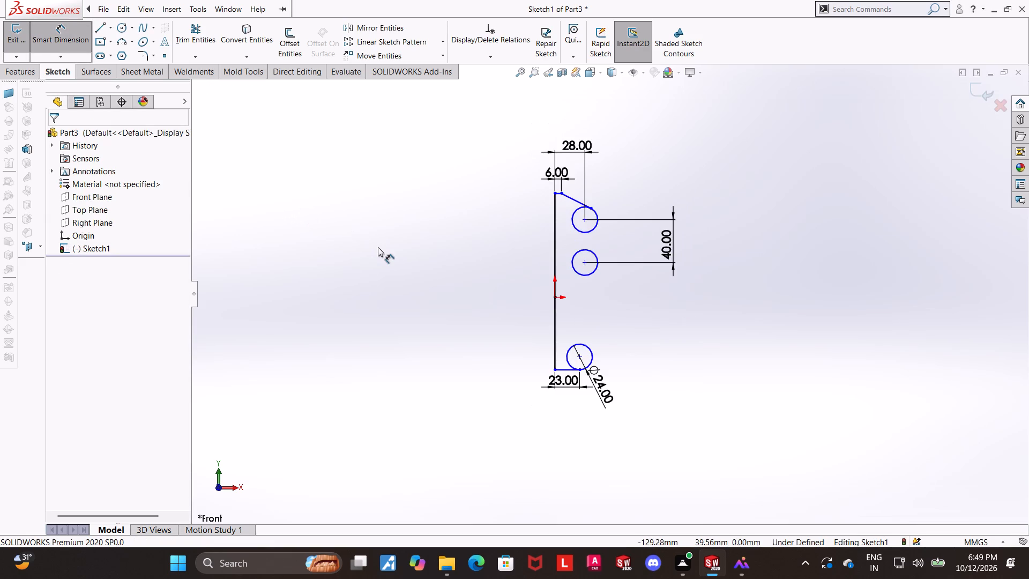
scroll(378, 247, "down", 1)
left_click(633, 382)
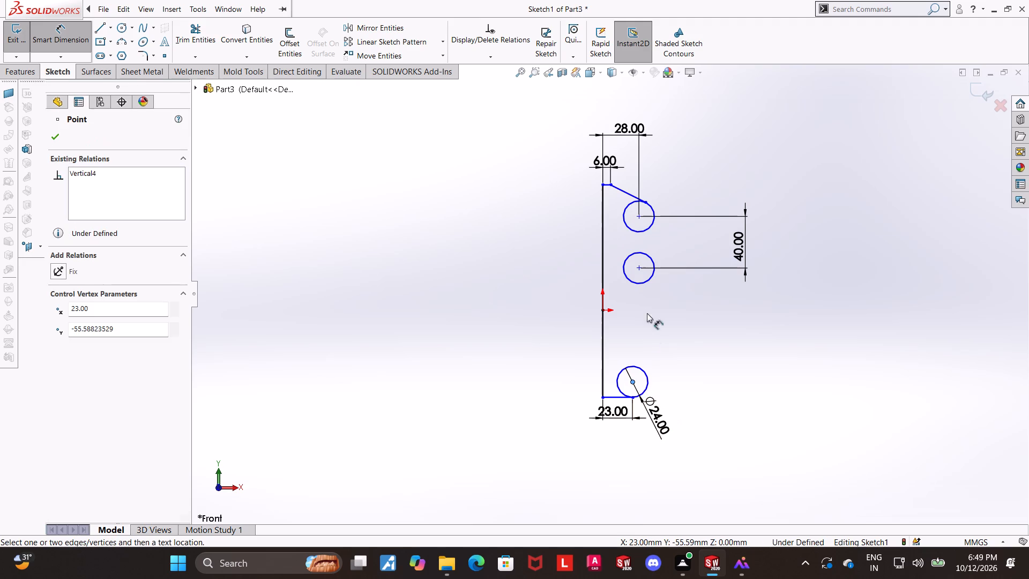
left_click(637, 271)
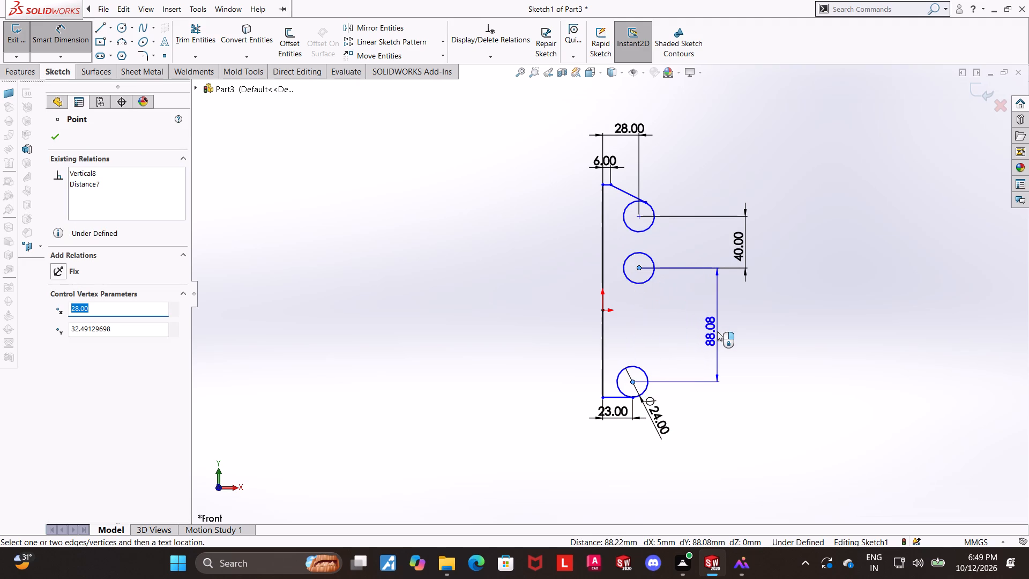
left_click(721, 332)
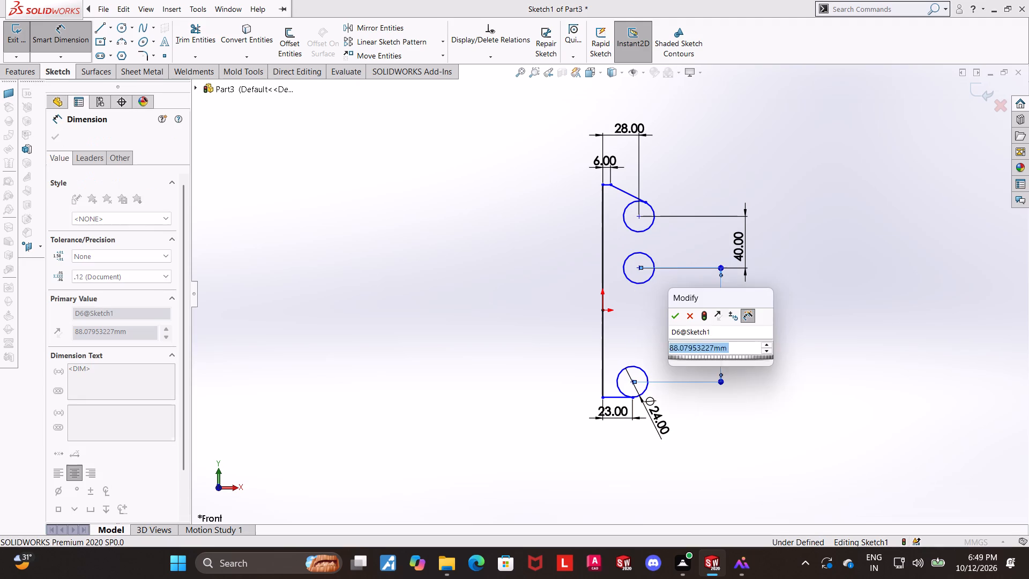
type("40")
key("Return")
key("Escape")
key("Escape")
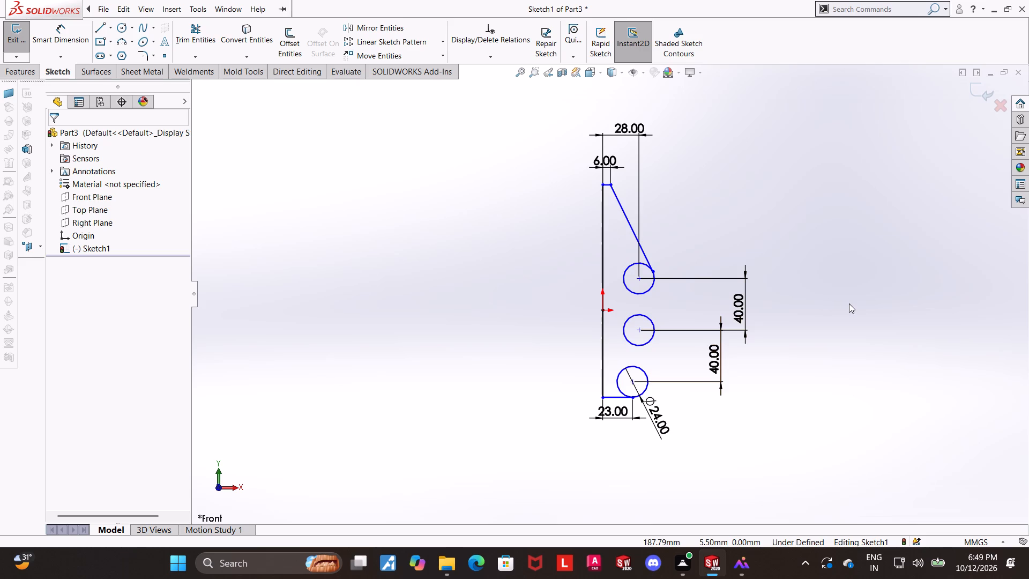
Dimension the profile's overall height from the bottom horizontal line to the top-left corner point as 110 mm.
scroll(849, 303, "up", 1)
scroll(878, 307, "down", 1)
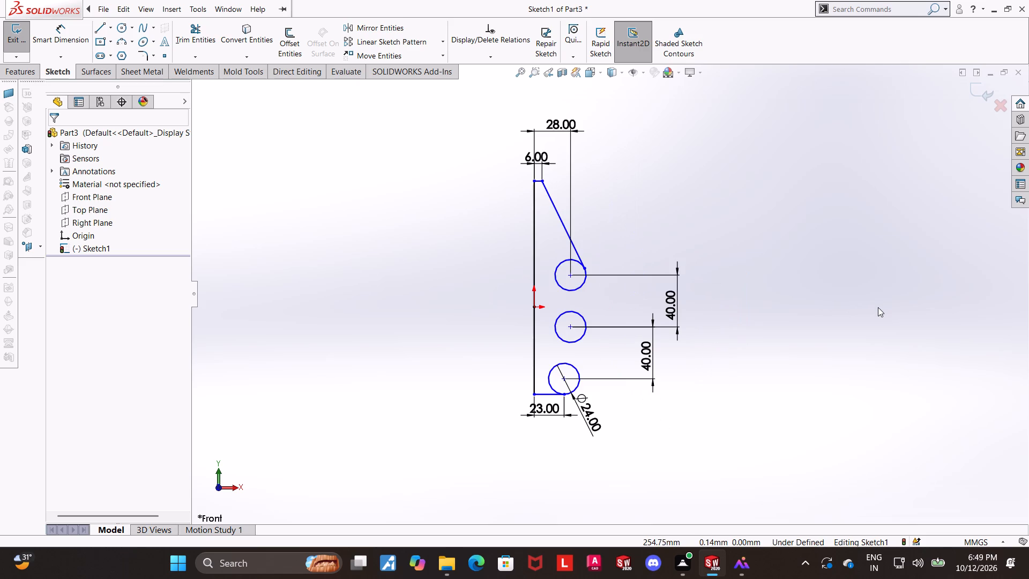
scroll(878, 307, "up", 1)
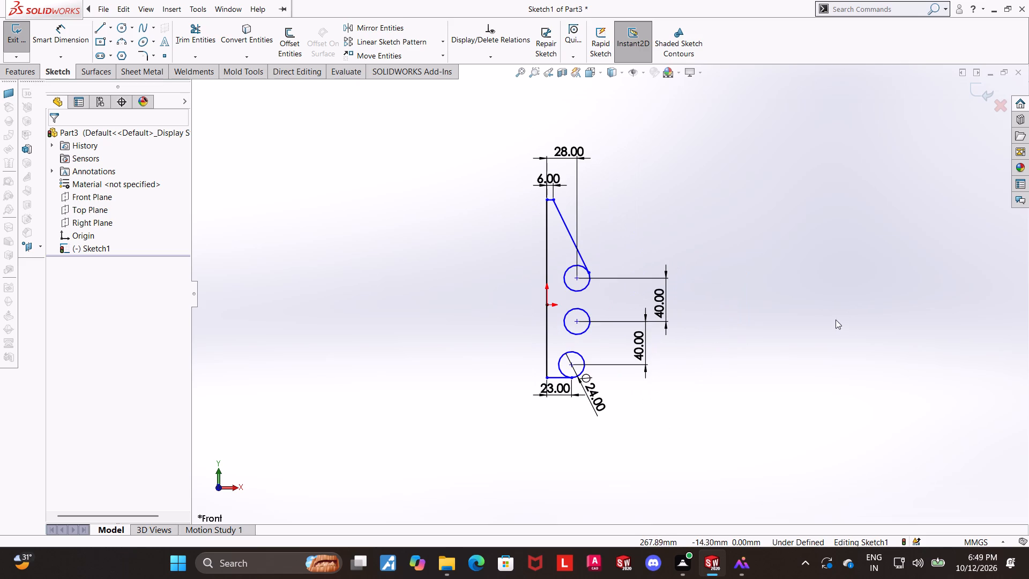
left_click(42, 39)
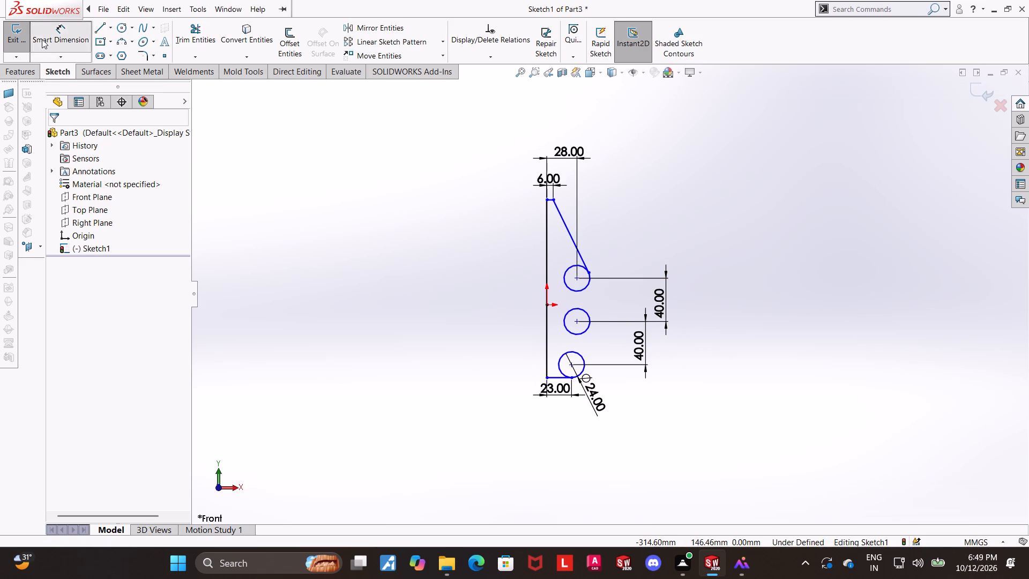
left_click(545, 320)
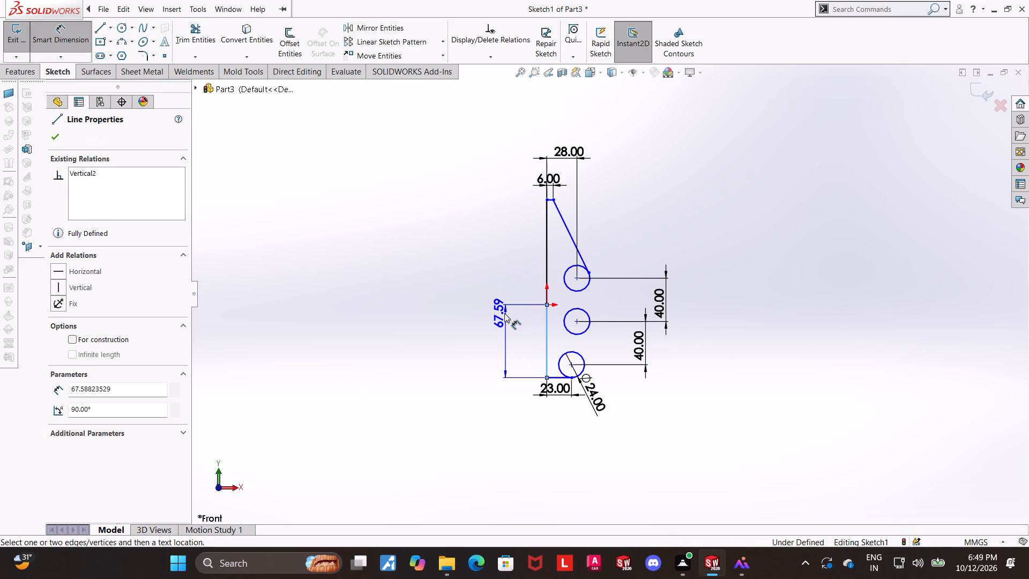
key("Escape")
left_click(555, 377)
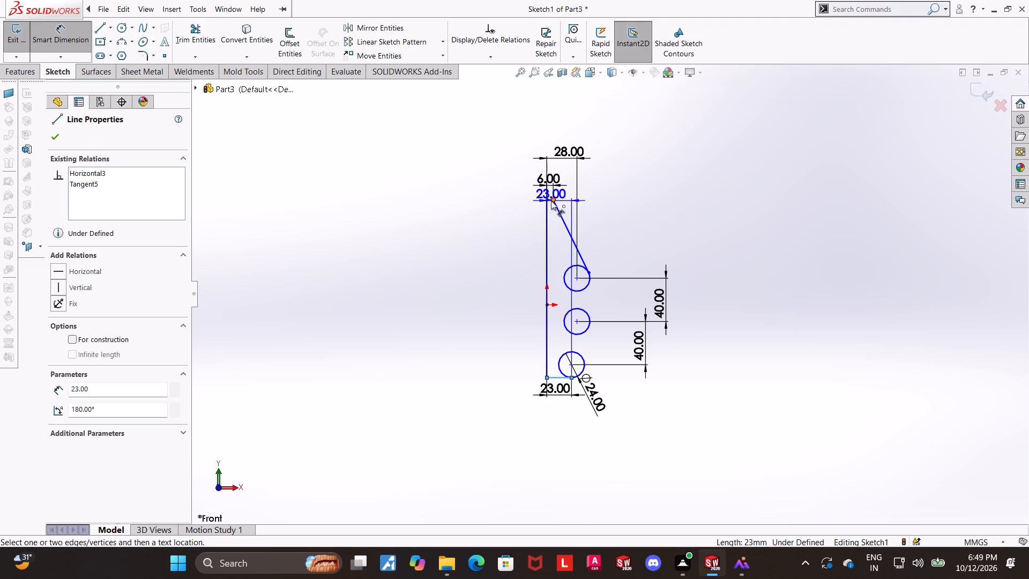
left_click(547, 199)
left_click(478, 228)
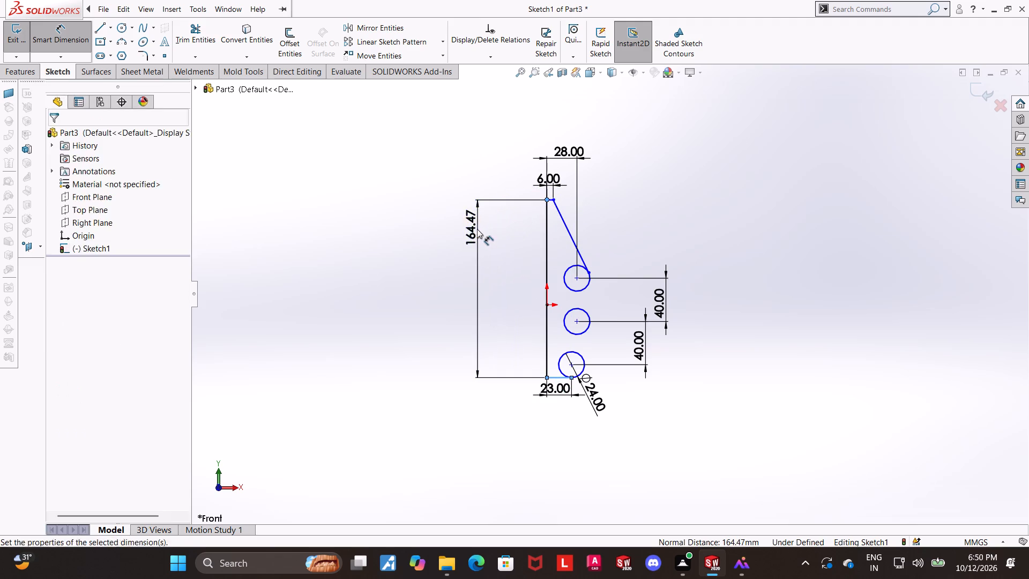
type("11")
key("0")
key("Return")
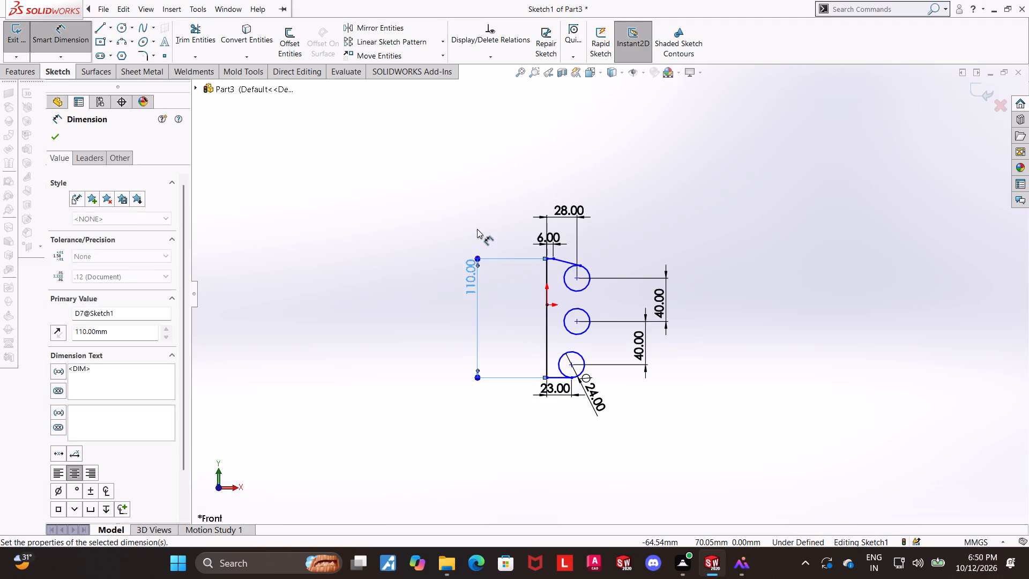
key("Escape")
scroll(659, 389, "up", 1)
scroll(591, 343, "down", 1)
key("Escape")
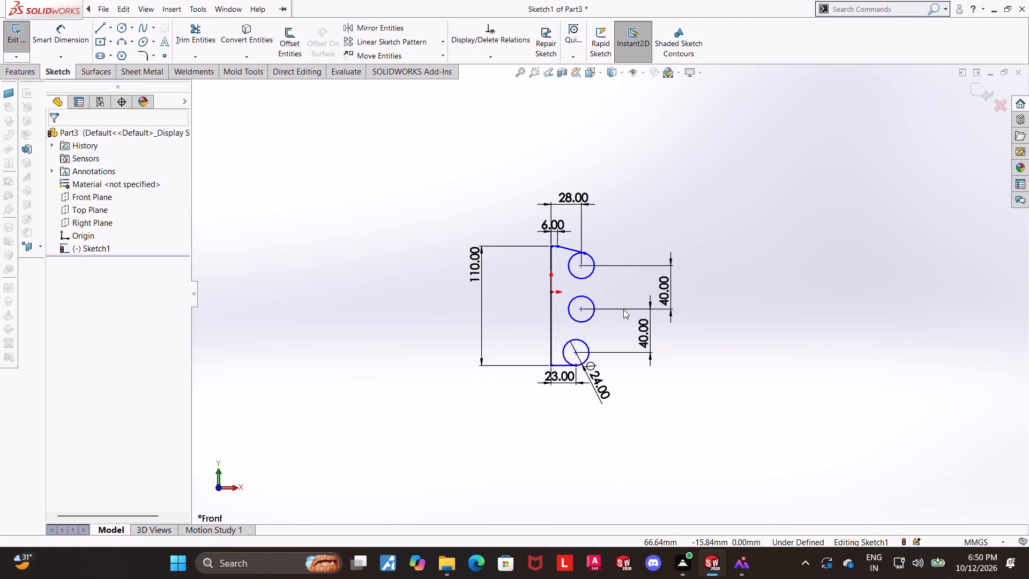
Sketch a line about 41 mm long joining the outer right sides of the bottom and middle circles.
scroll(620, 313, "down", 2)
key("Escape")
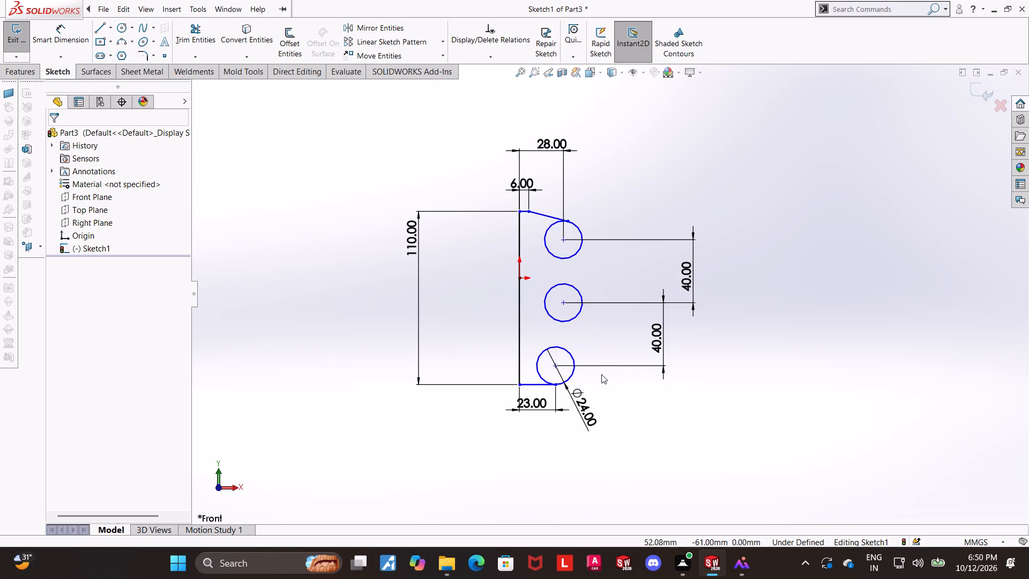
key("Escape")
scroll(570, 378, "up", 1)
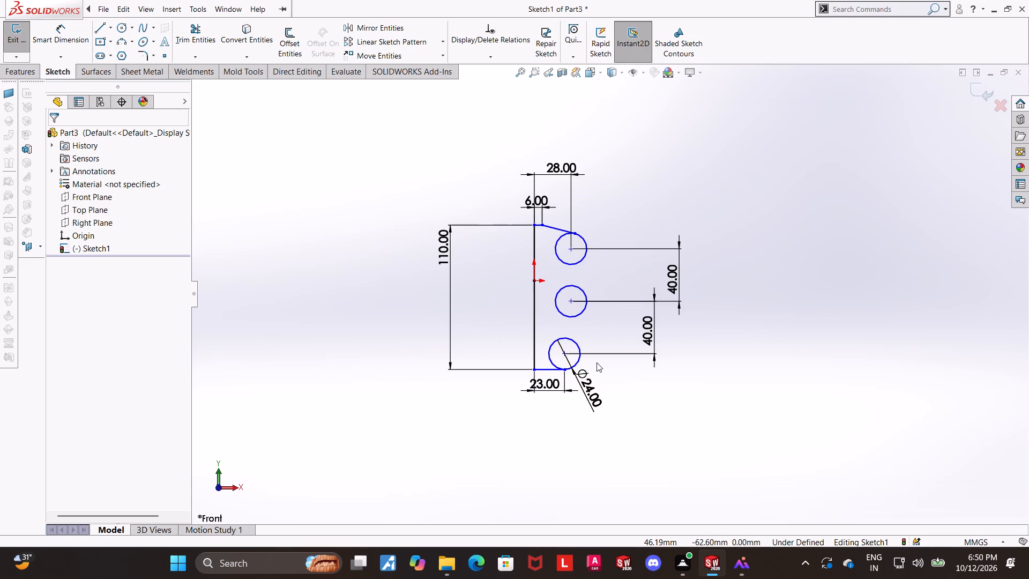
left_click(101, 26)
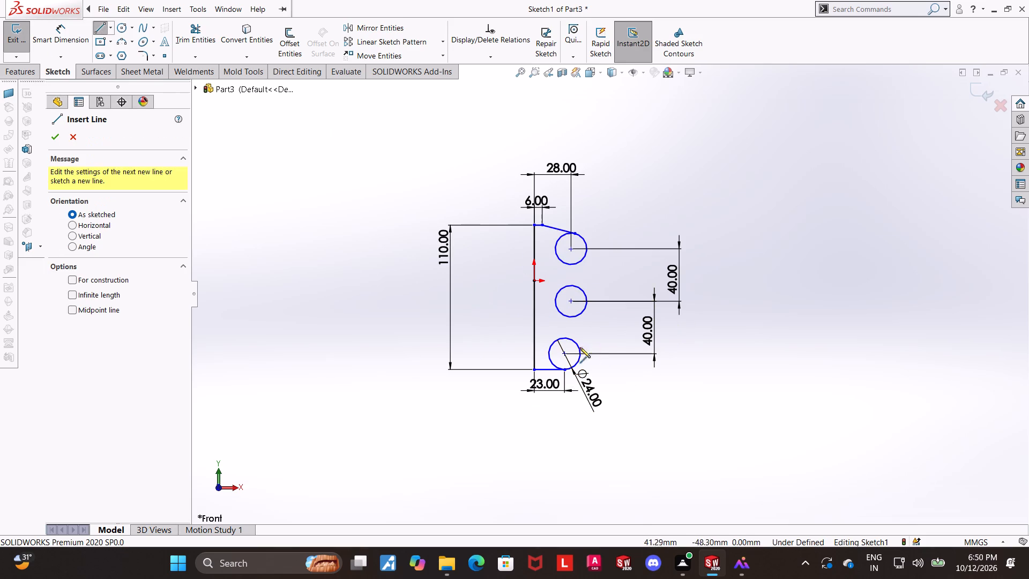
left_click(579, 362)
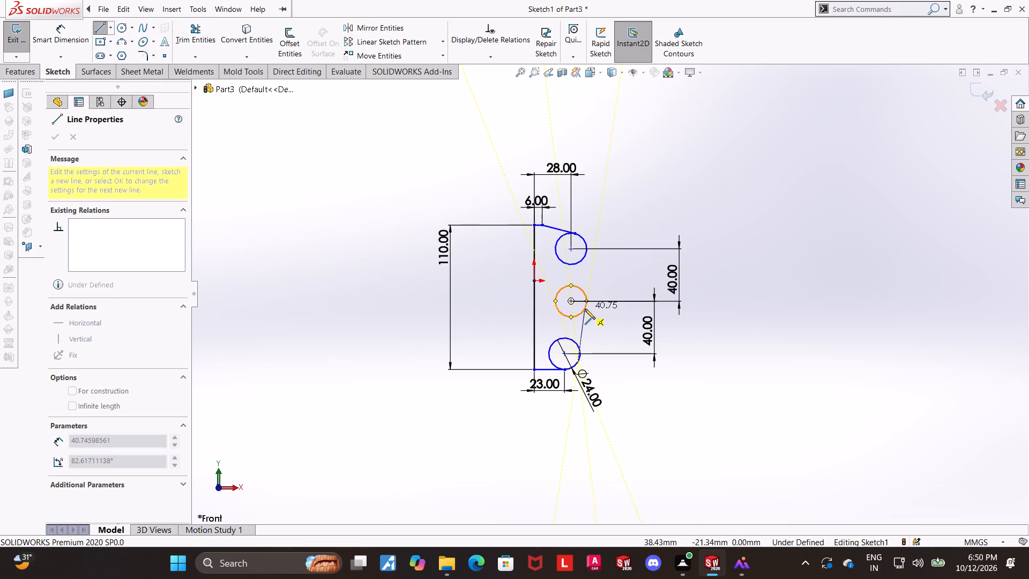
left_click(585, 309)
key("Escape")
key("Escape")
Add a tangent relation between the new connecting line and the middle circle.
left_click(575, 314)
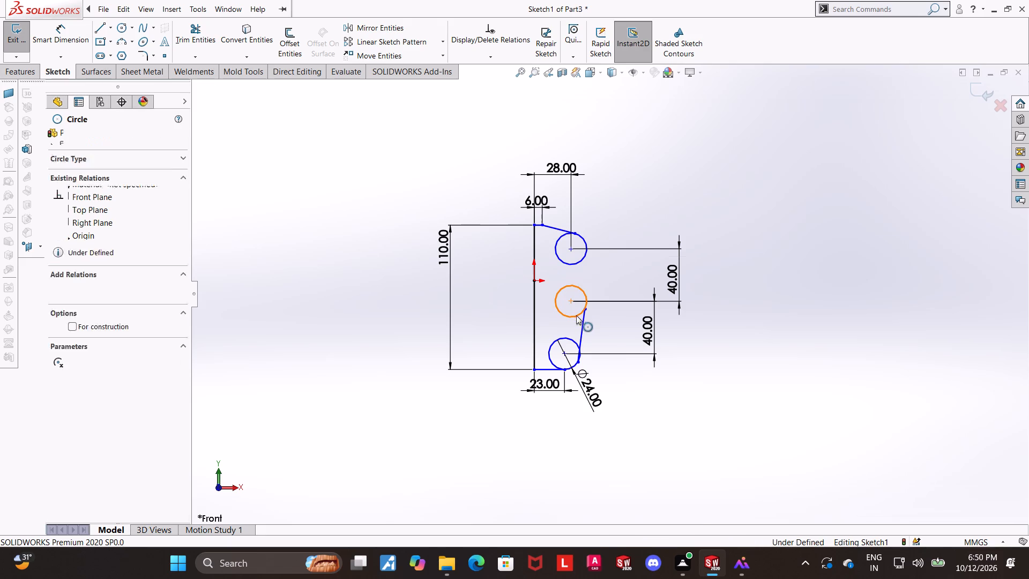
left_click(584, 322, "ctrl")
left_click(63, 324)
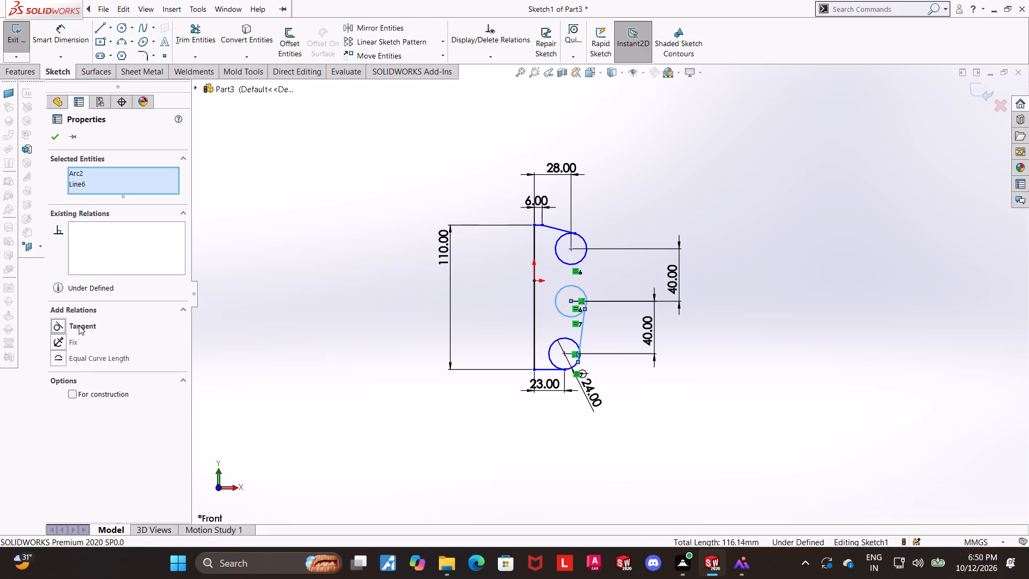
Add a tangent relation between the bottom circle and the slanted line connecting it to the middle circle.
key("Escape")
key("Escape")
scroll(588, 363, "down", 6)
left_click(558, 333)
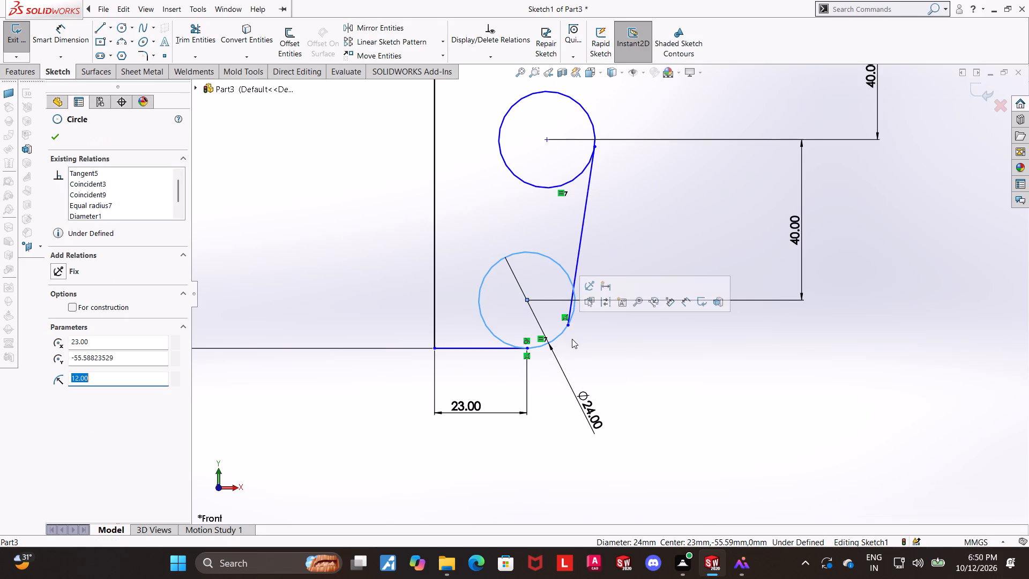
key("Escape")
key("Escape")
left_click(561, 335)
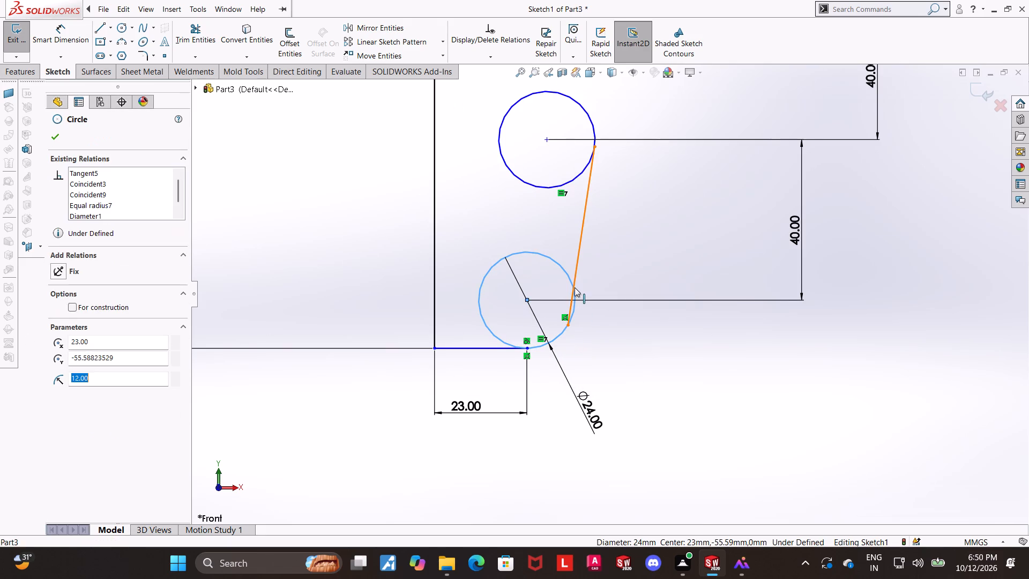
left_click(575, 285, "ctrl")
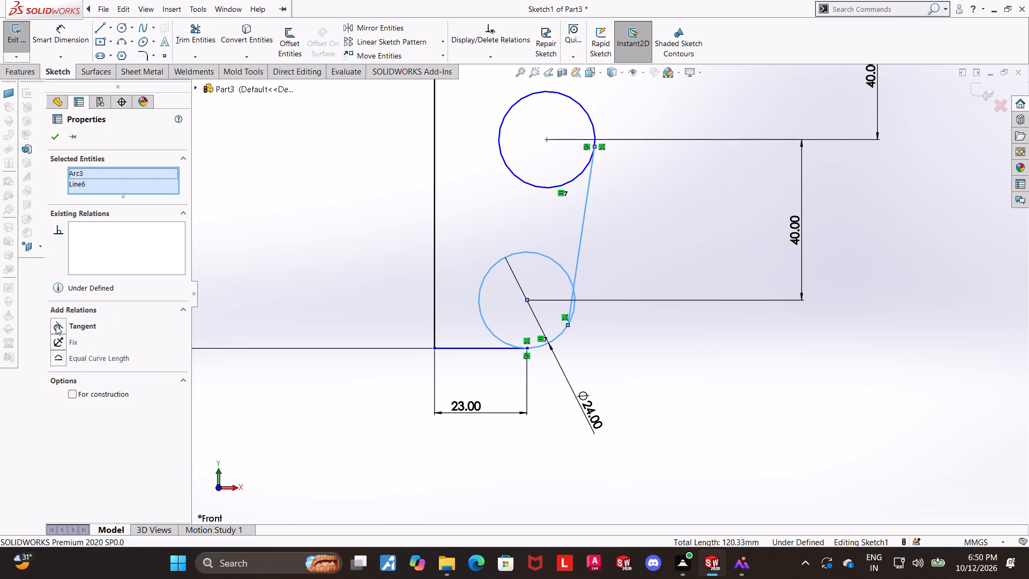
left_click(56, 325)
left_click(625, 415)
scroll(602, 313, "up", 4)
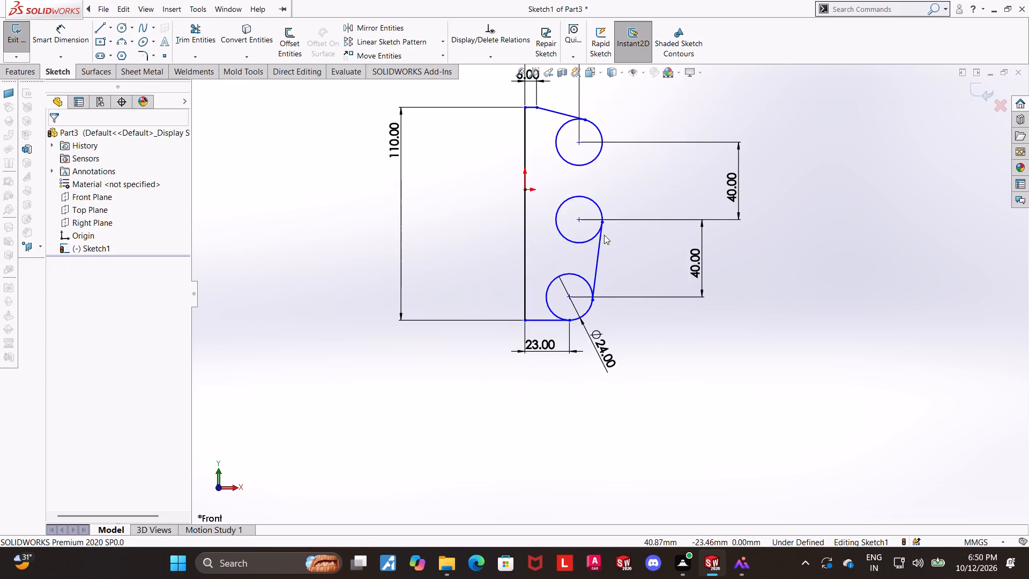
Trim away the inner part of the bottom circle, keeping only the rounded corner arc of the profile.
scroll(618, 274, "down", 1)
key("Escape")
key("Escape")
left_click(212, 38)
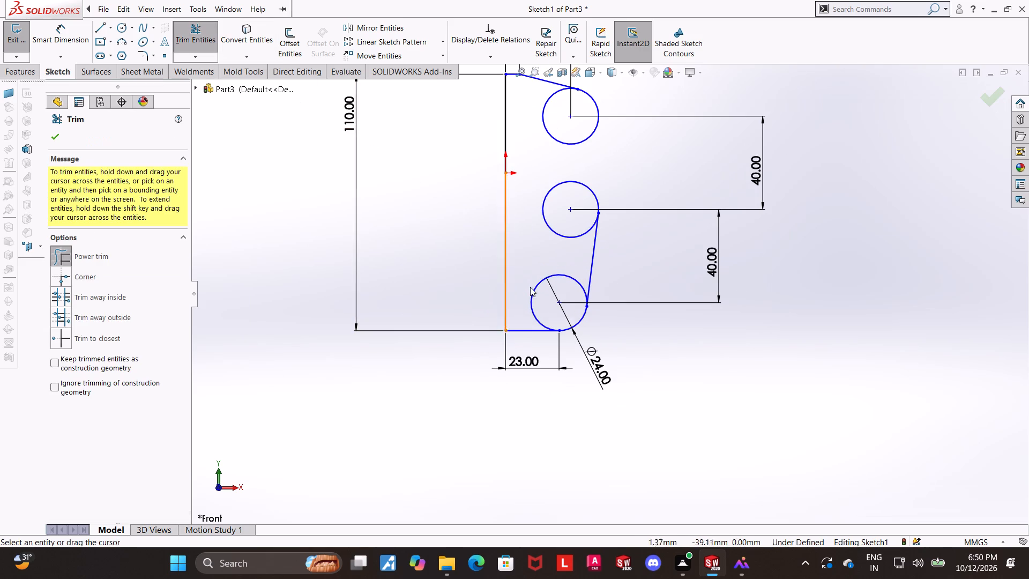
left_click_drag(543, 302, 523, 276)
key("Escape")
key("Escape")
key("Escape")
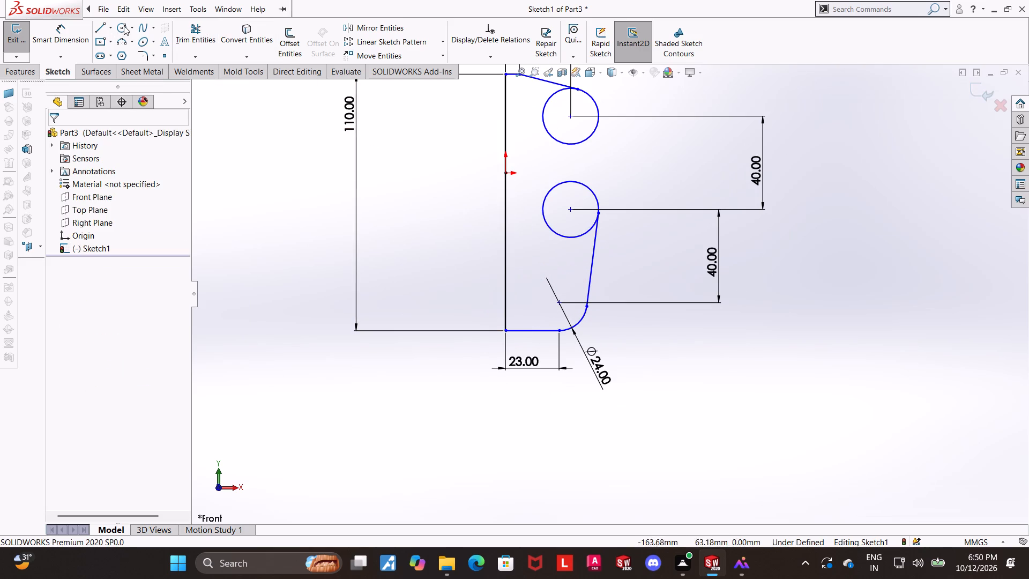
Sketch a circle about 20 mm in diameter centred on the bottom corner arc's centre.
left_click(124, 26)
left_click(124, 28)
left_click(558, 303)
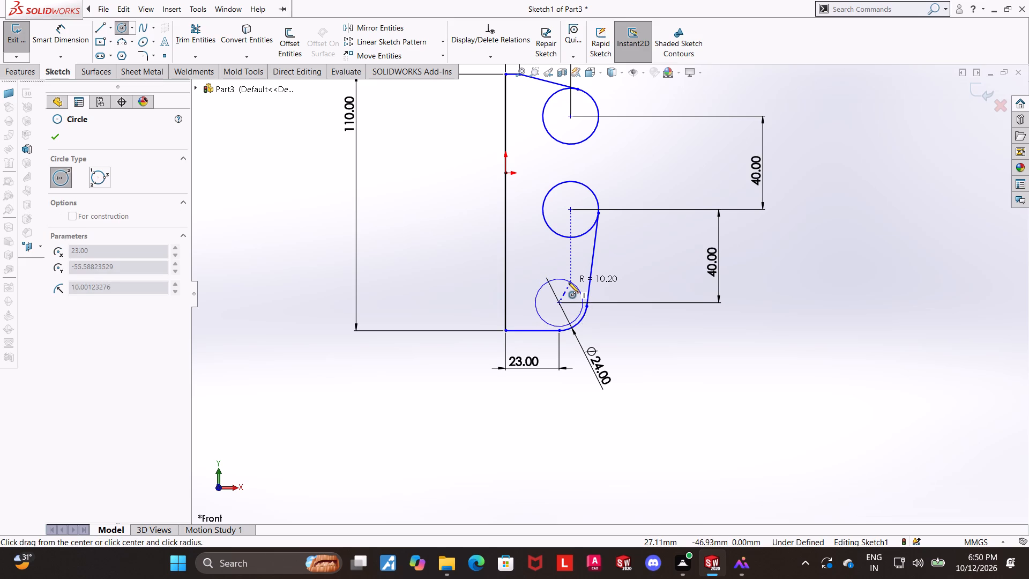
left_click(569, 283)
key("Escape")
key("Escape")
key("Escape")
scroll(658, 299, "up", 2)
scroll(659, 259, "down", 1)
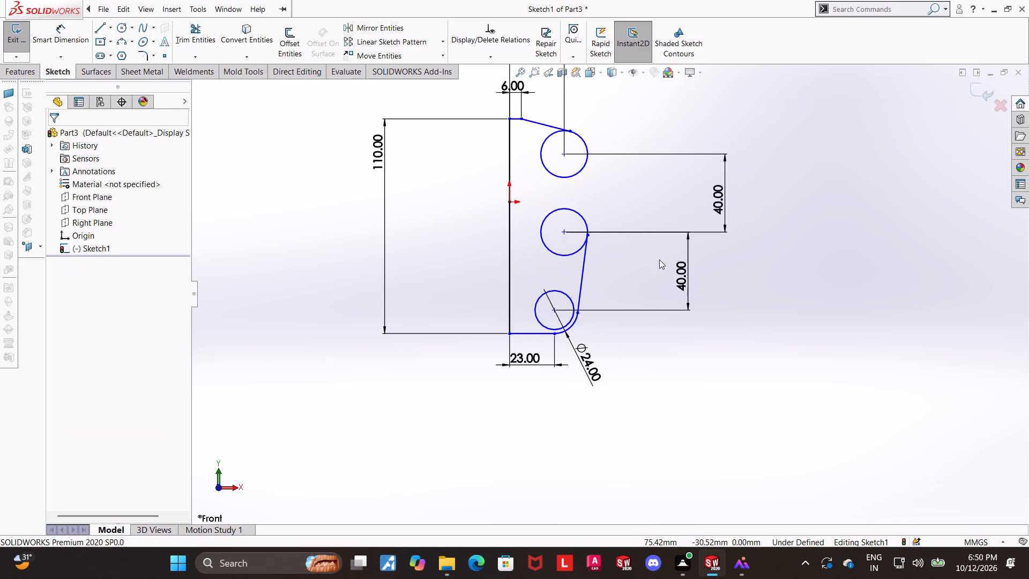
Dimension the new bottom circle's diameter as 12 mm.
left_click(42, 36)
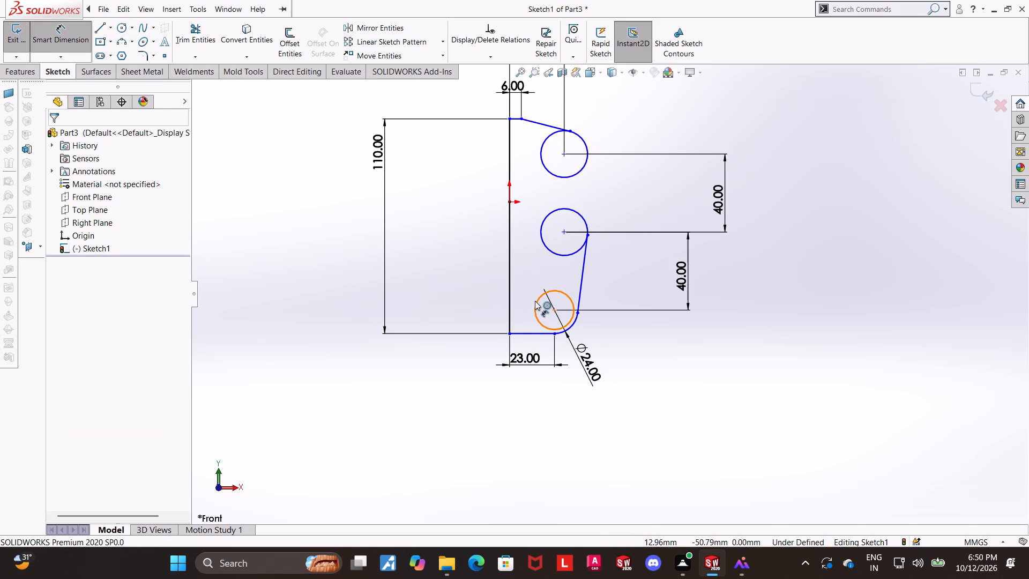
left_click(535, 301)
left_click(535, 286)
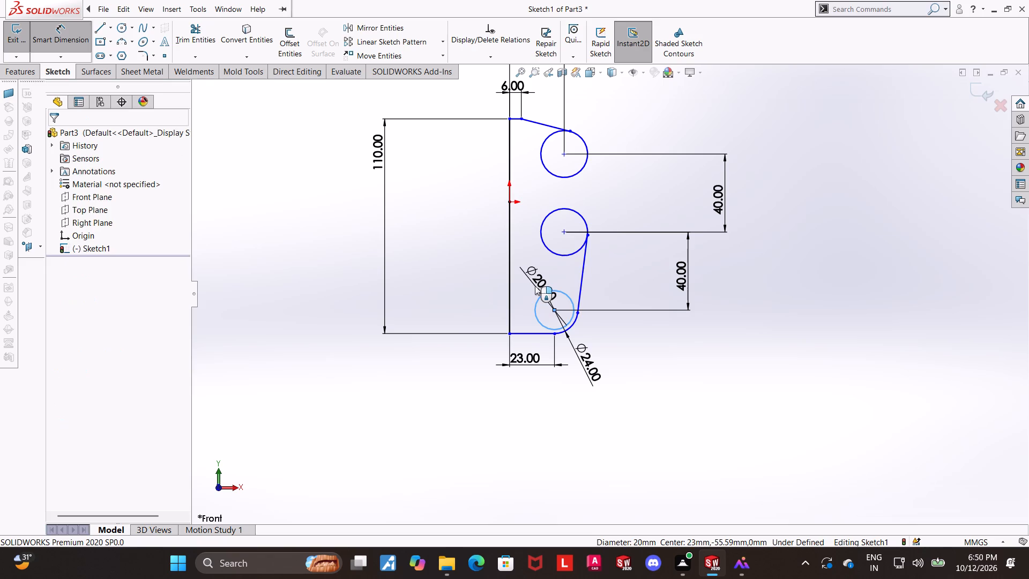
type("12")
key("Return")
key("Escape")
key("Escape")
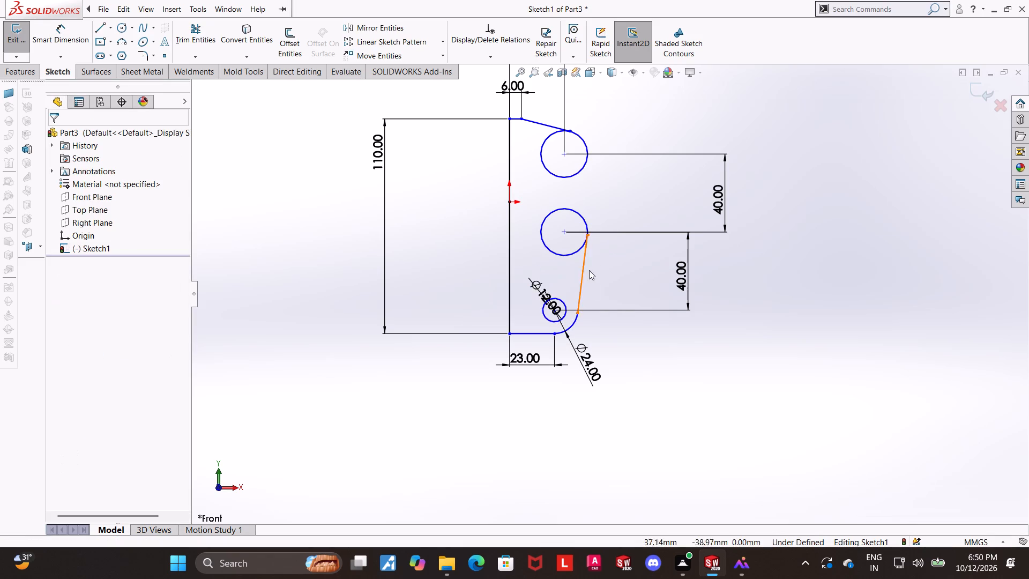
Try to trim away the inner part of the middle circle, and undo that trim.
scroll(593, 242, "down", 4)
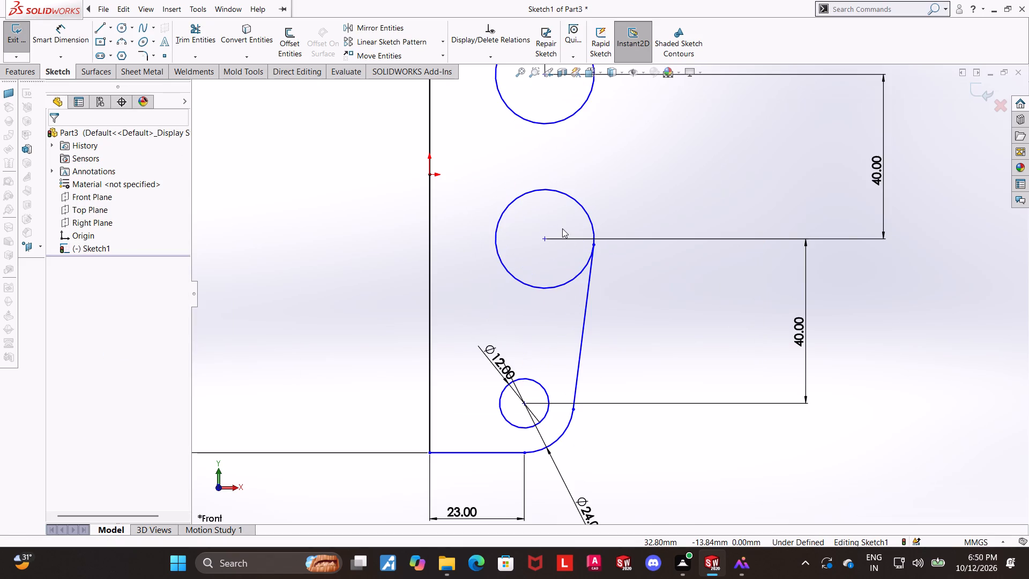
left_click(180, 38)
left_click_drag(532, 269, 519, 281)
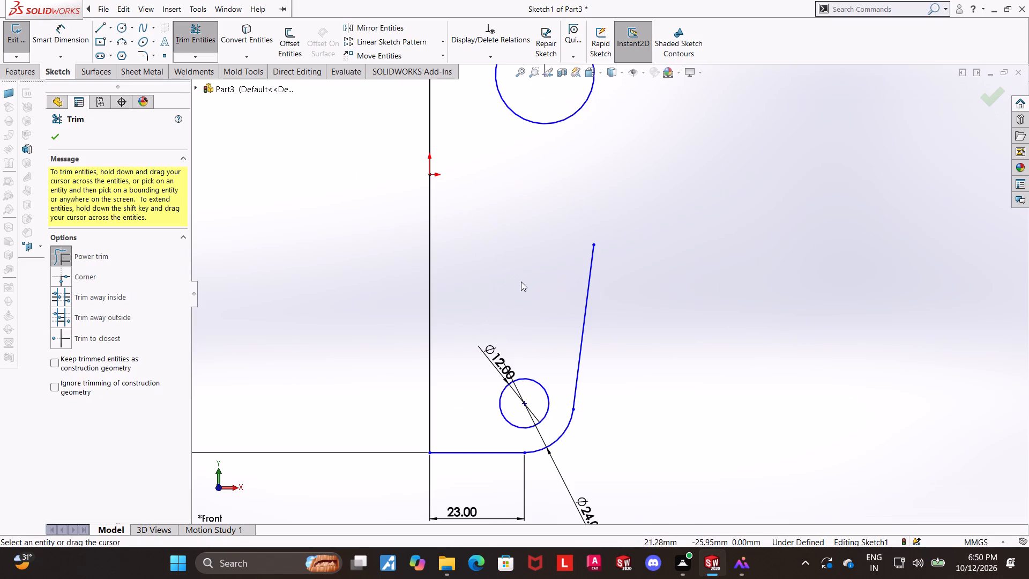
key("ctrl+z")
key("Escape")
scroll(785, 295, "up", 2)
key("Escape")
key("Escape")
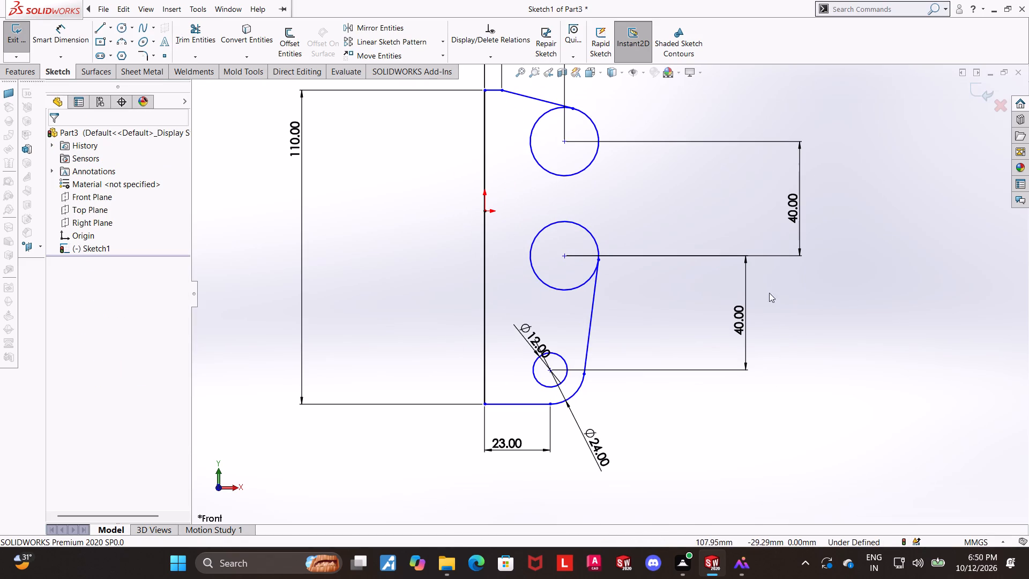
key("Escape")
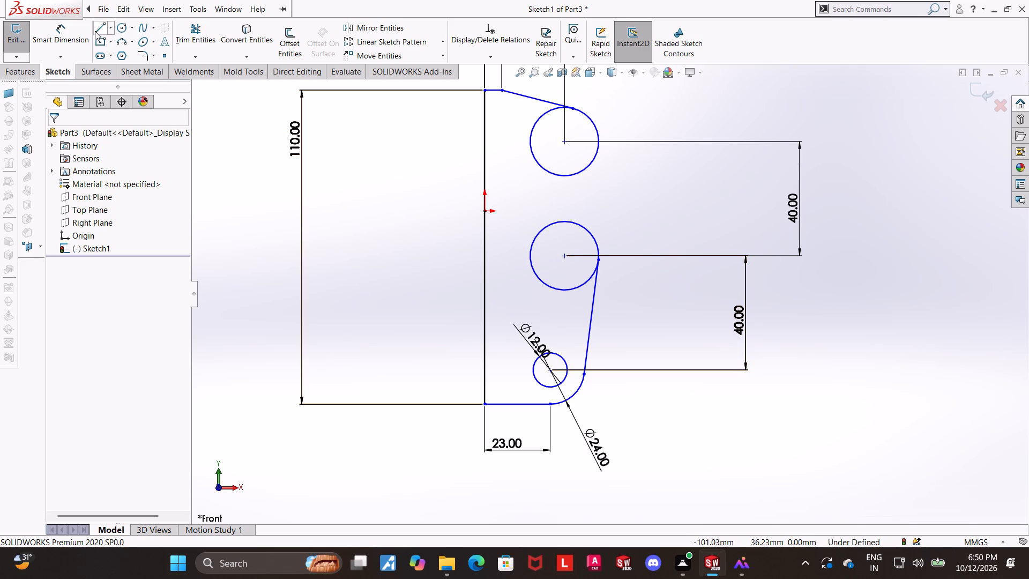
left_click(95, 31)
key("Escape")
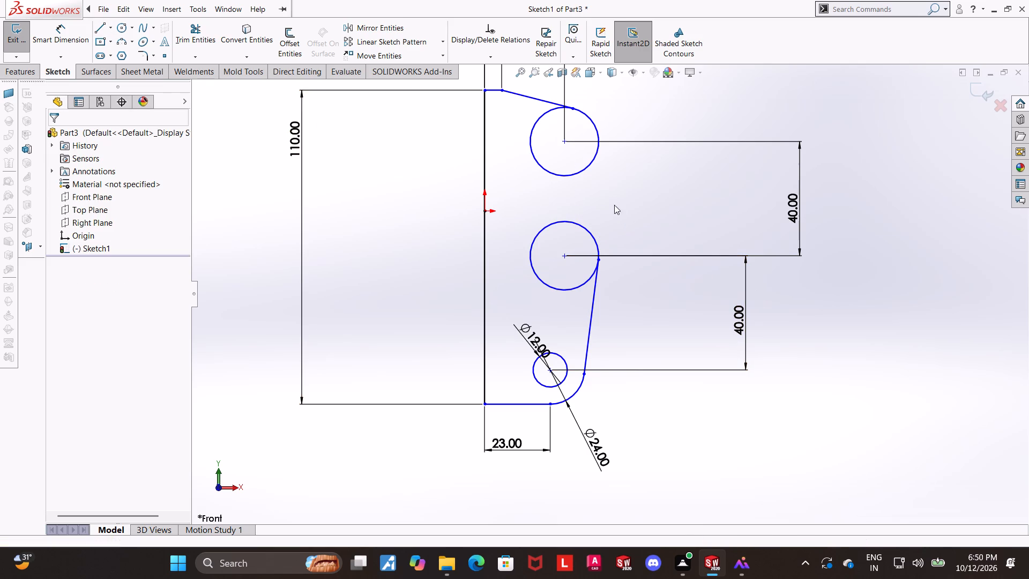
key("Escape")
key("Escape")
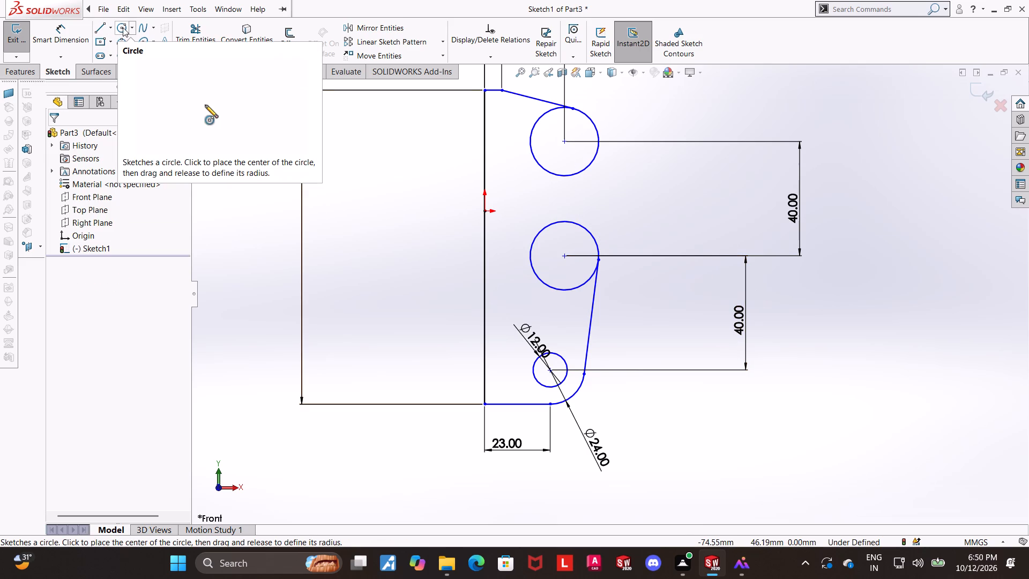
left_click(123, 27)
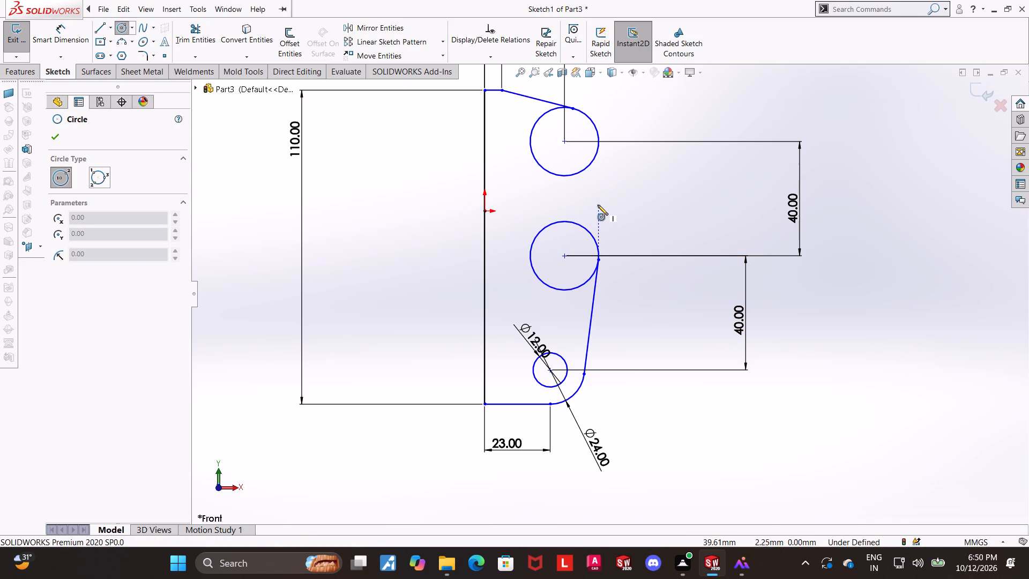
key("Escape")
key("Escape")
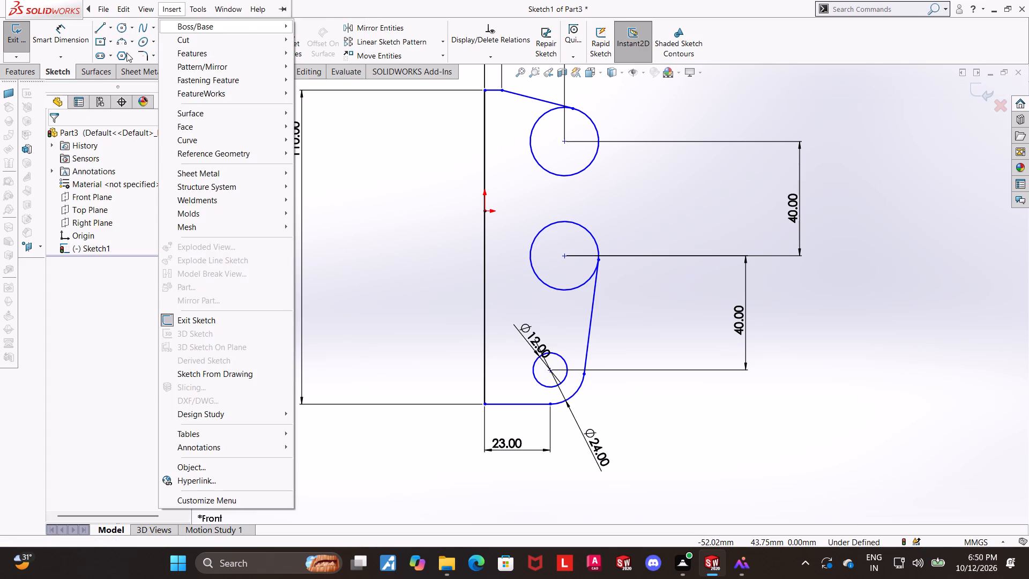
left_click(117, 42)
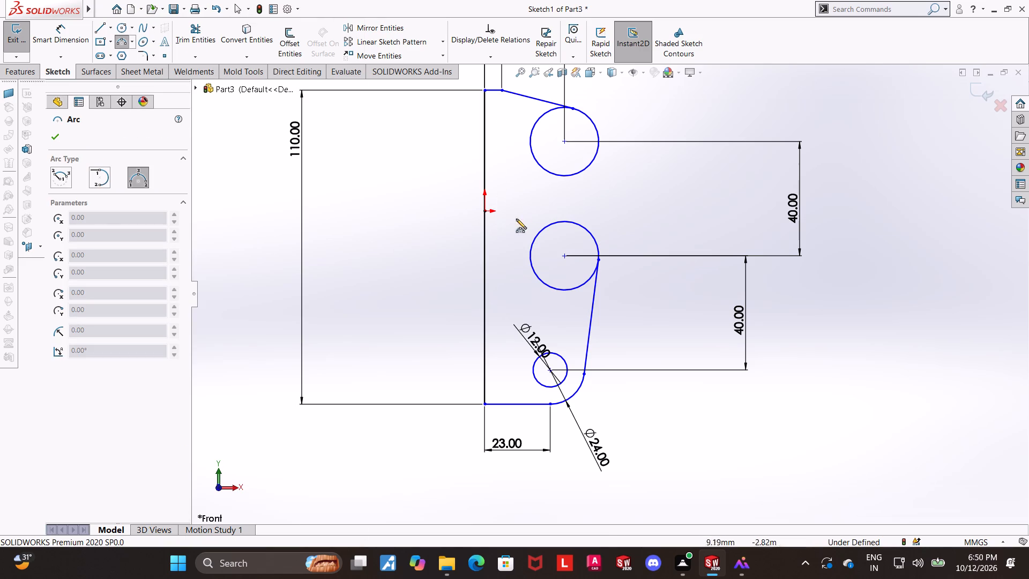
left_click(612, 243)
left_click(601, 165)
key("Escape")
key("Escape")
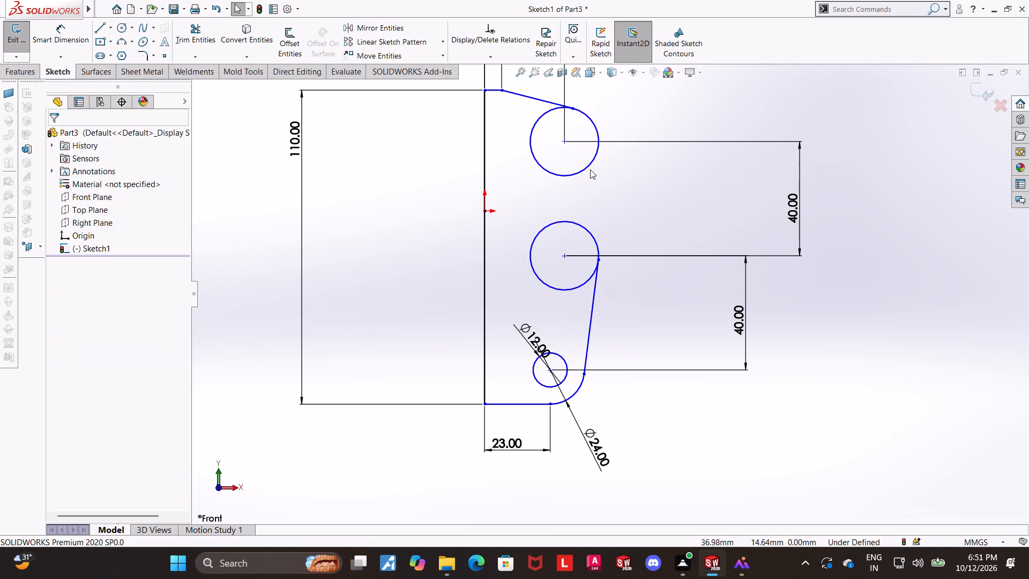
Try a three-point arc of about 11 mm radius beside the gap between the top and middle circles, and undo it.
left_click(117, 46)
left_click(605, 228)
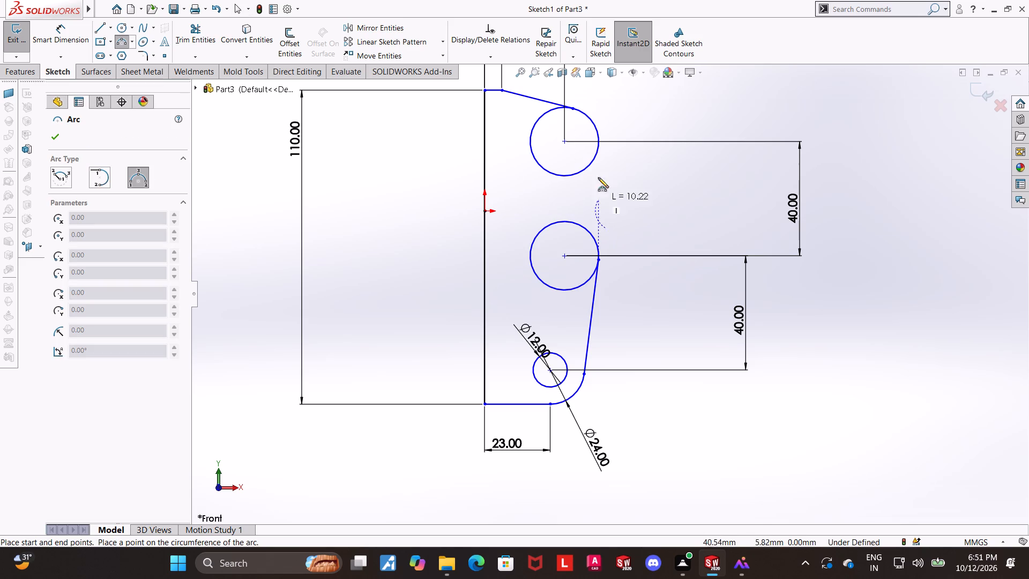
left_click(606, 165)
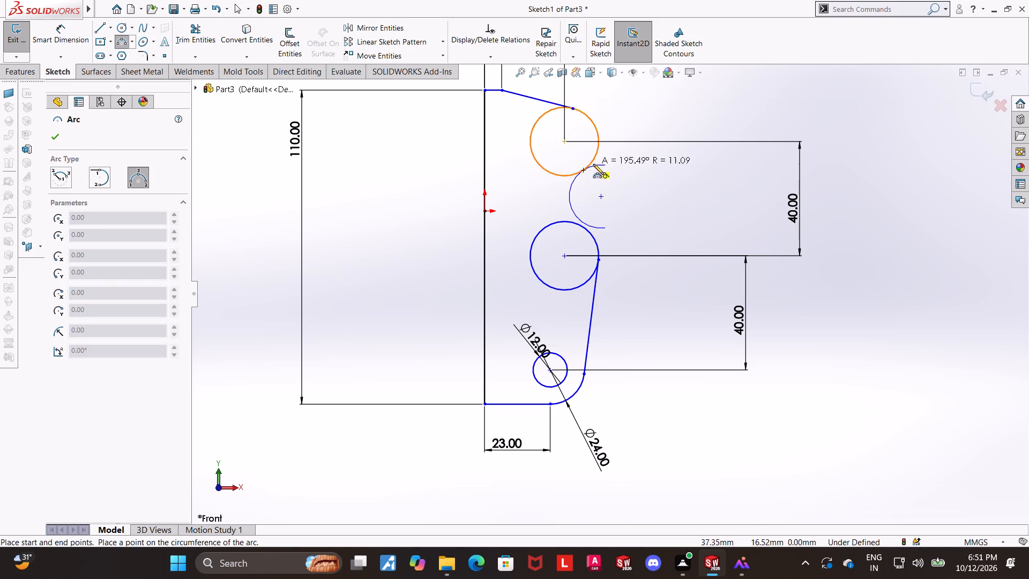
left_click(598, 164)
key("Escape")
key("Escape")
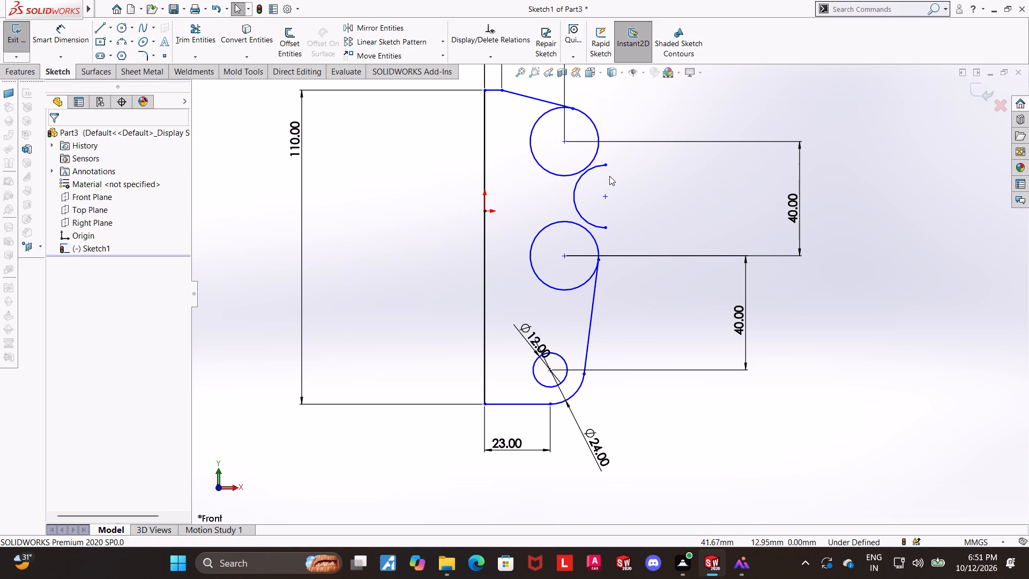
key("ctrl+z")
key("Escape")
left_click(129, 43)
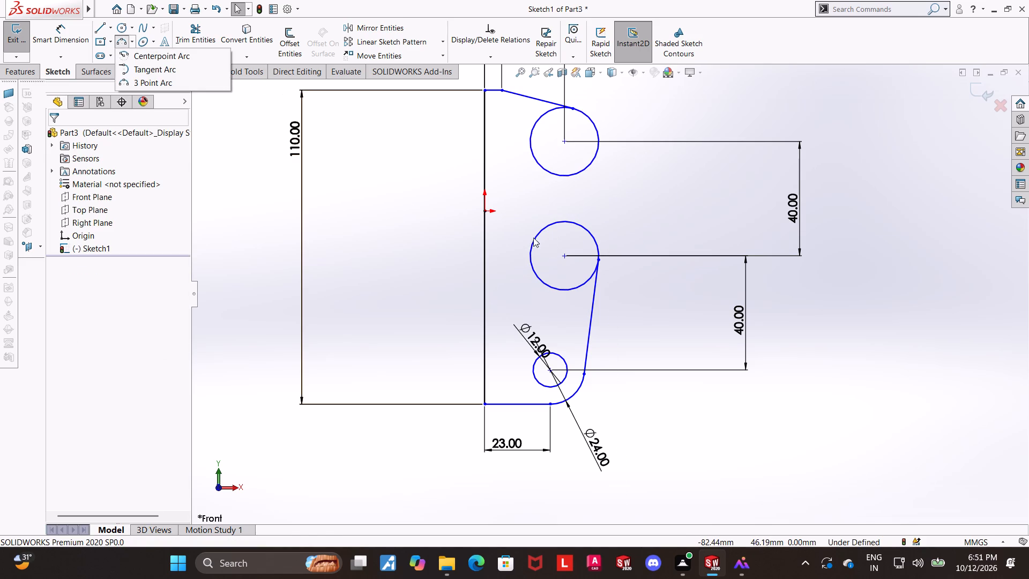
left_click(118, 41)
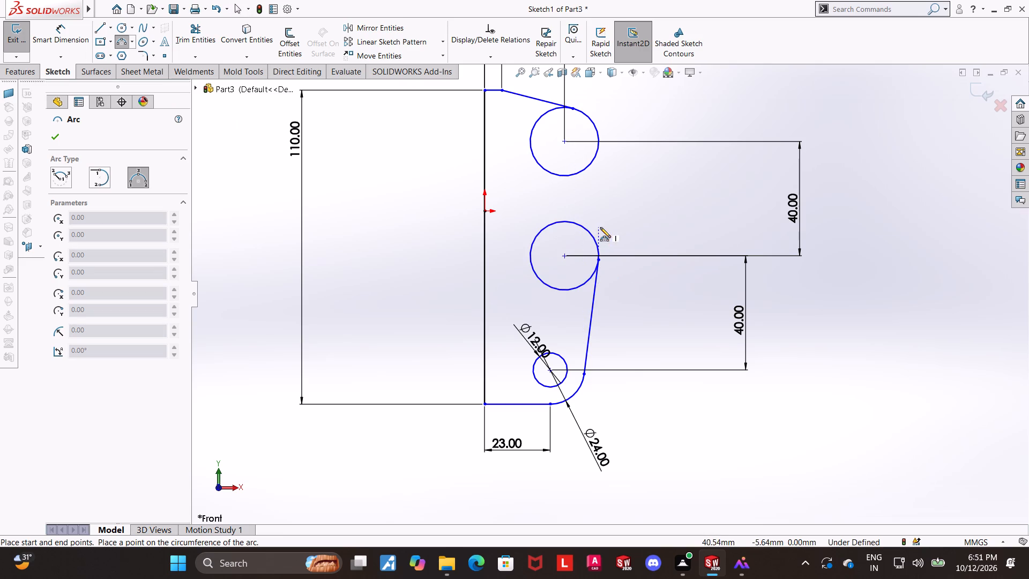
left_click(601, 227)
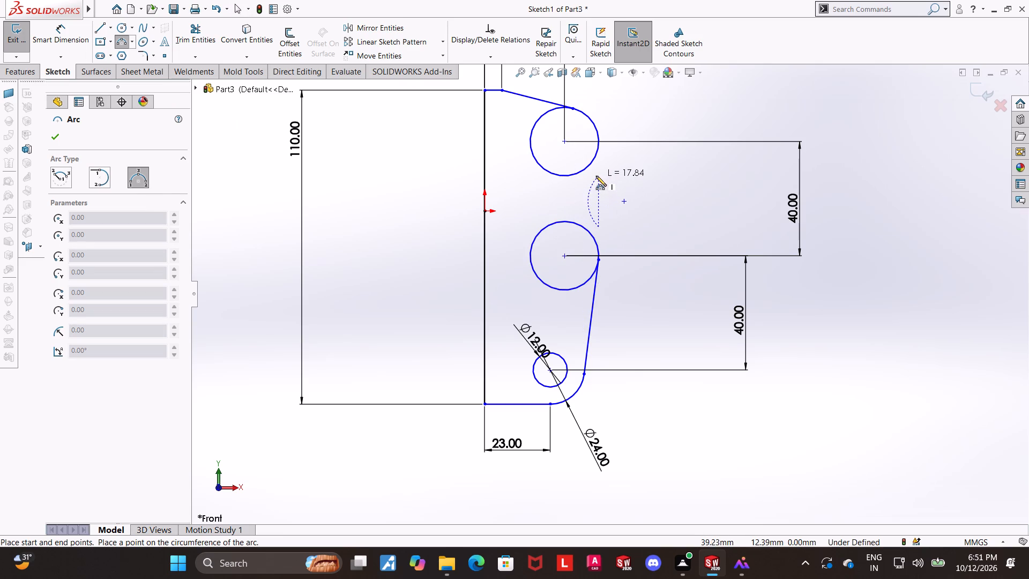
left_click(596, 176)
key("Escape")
Sketch a three-point arc of about 16.5 mm radius beside the gap between the top and middle circles, bulging toward the vertical line.
left_click(124, 40)
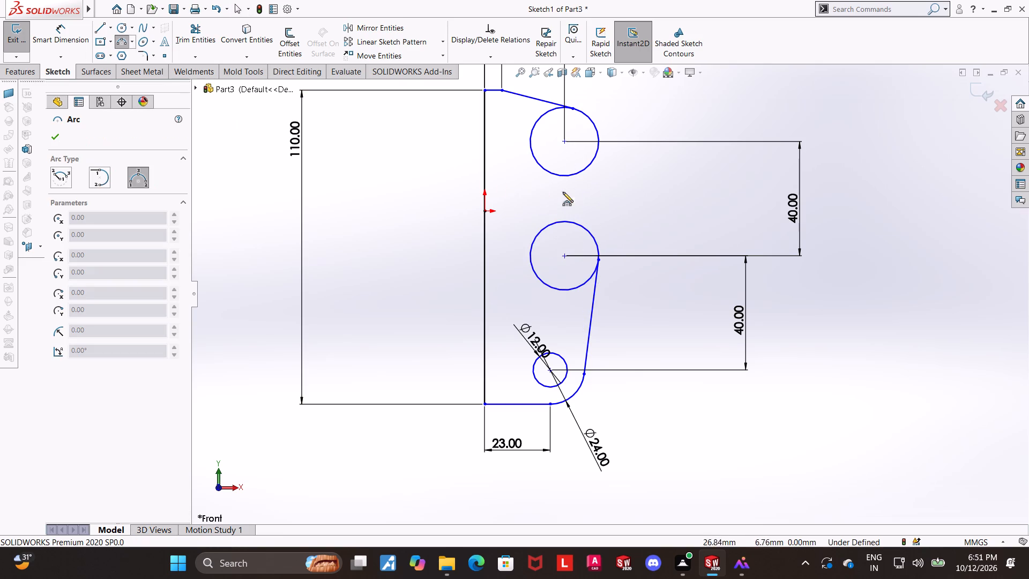
left_click(620, 228)
left_click(621, 162)
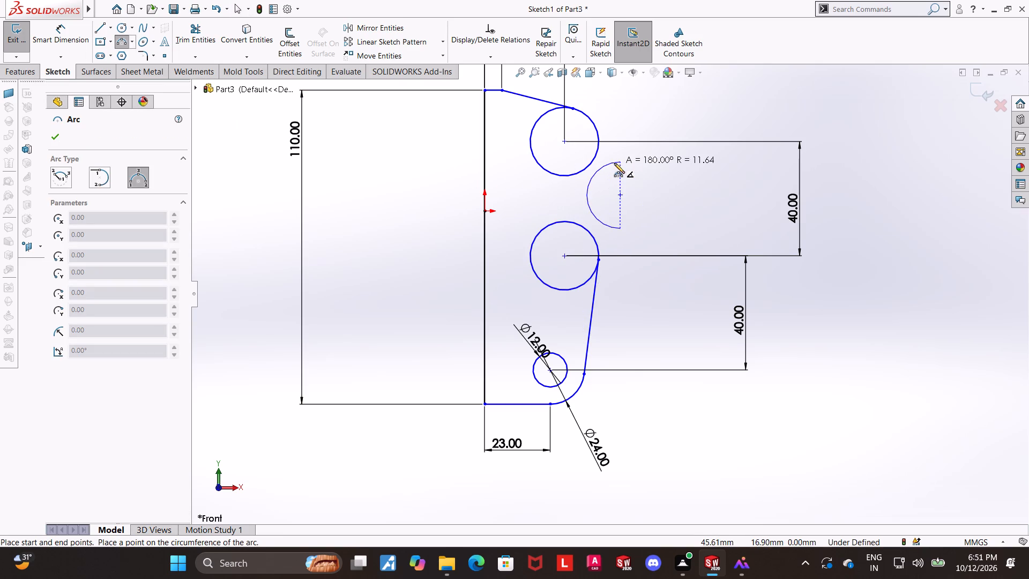
left_click(616, 166)
key("Escape")
key("Escape")
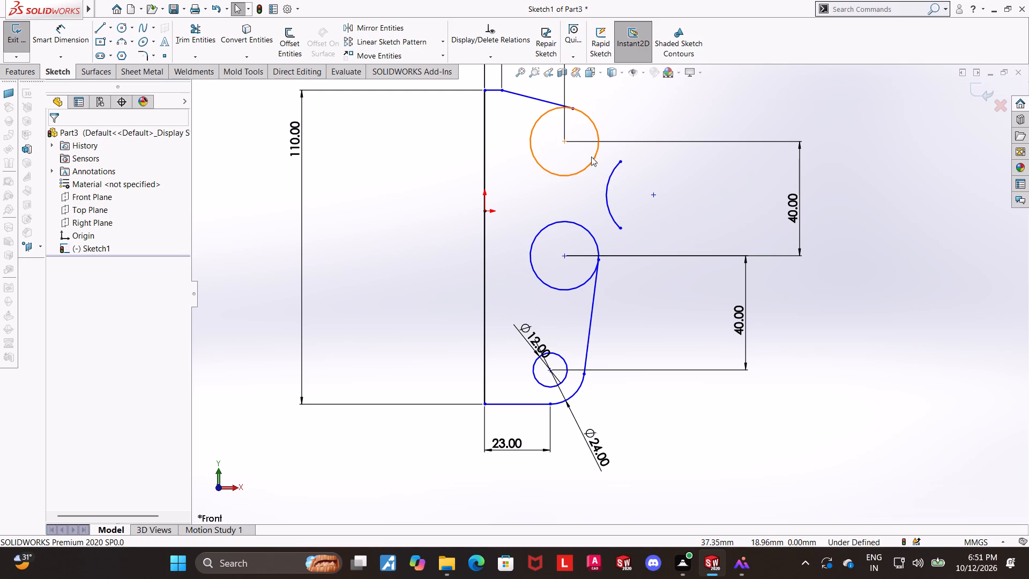
Make the new arc tangent to both the top circle and the middle circle.
left_click(593, 157, "ctrl")
left_click(609, 172, "ctrl")
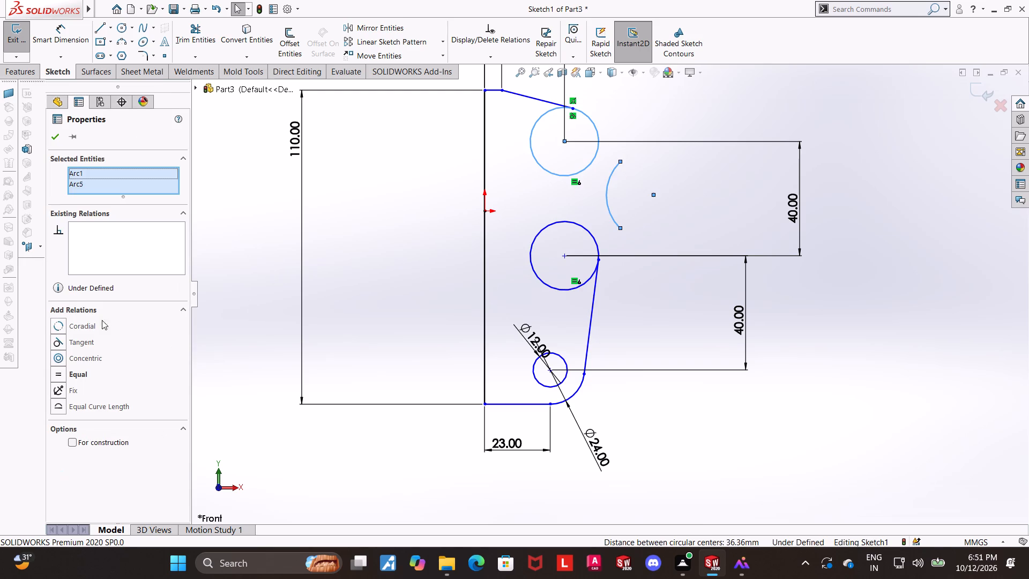
left_click(58, 341)
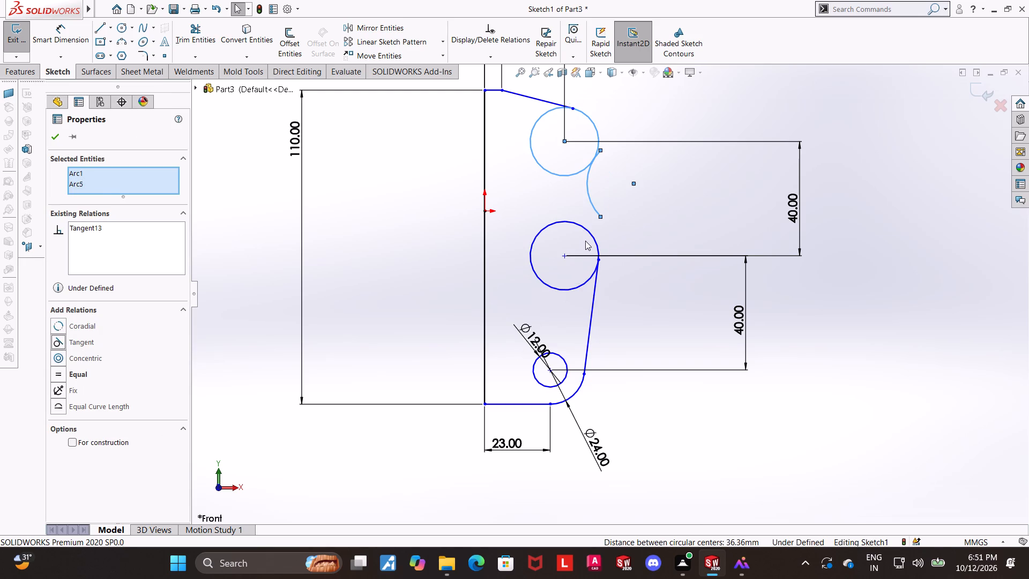
left_click(592, 234)
left_click(593, 204, "ctrl")
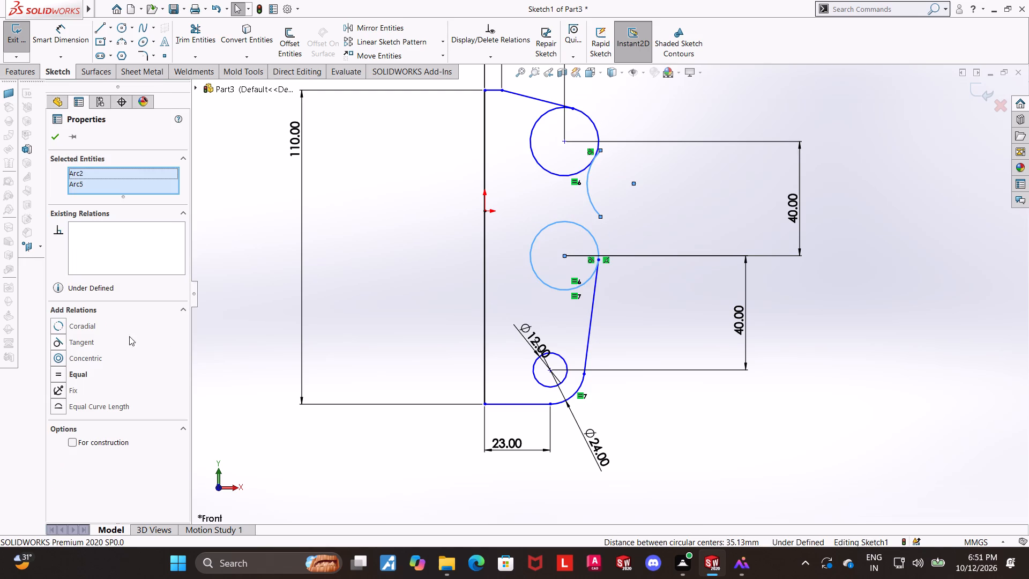
left_click(58, 342)
key("Escape")
key("Escape")
Dimension the tangent arc between the top and middle circles with a radius of 26 mm.
left_click(63, 42)
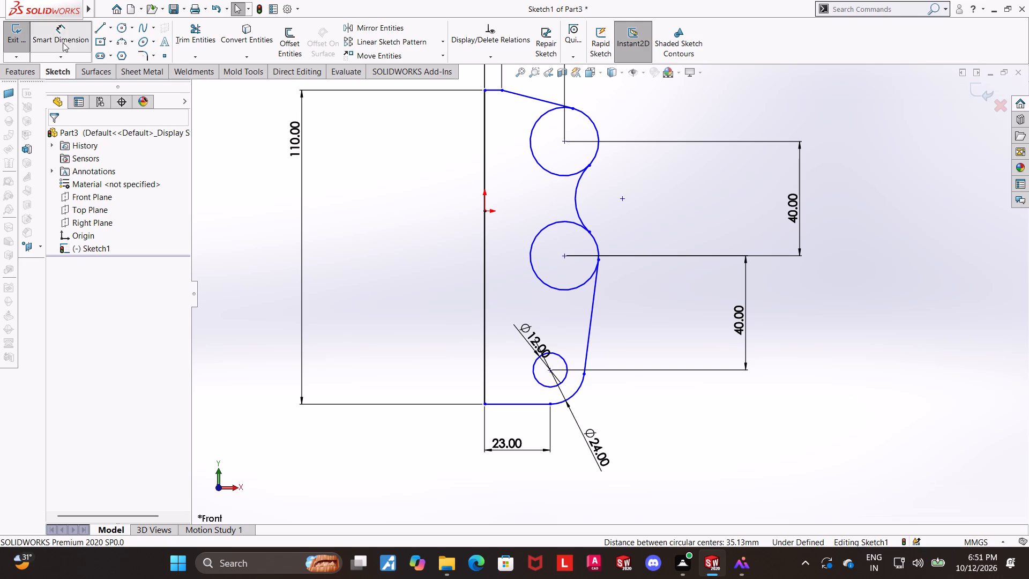
left_click(575, 197)
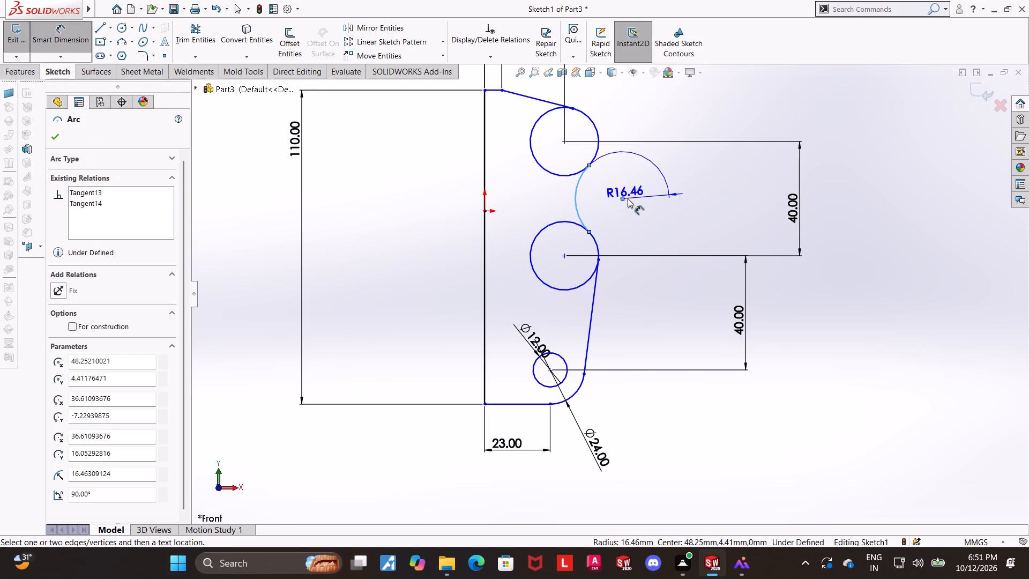
left_click(611, 199)
type("26")
key("Return")
key("Escape")
key("Escape")
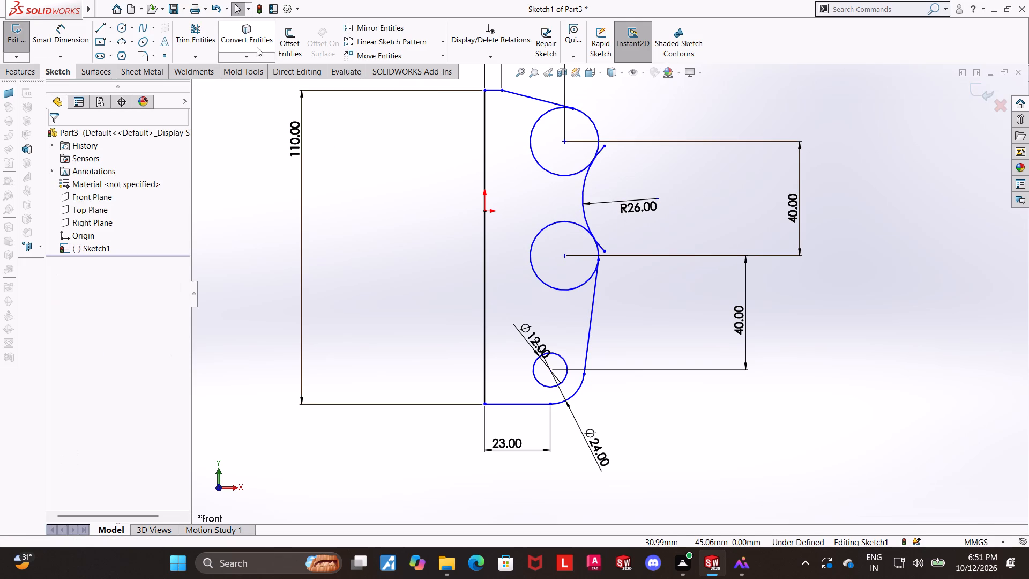
Trim off both ends of the R26 arc that overhang its tangent points on the top and middle circles.
left_click(203, 31)
scroll(611, 153, "up", 4)
scroll(610, 174, "down", 5)
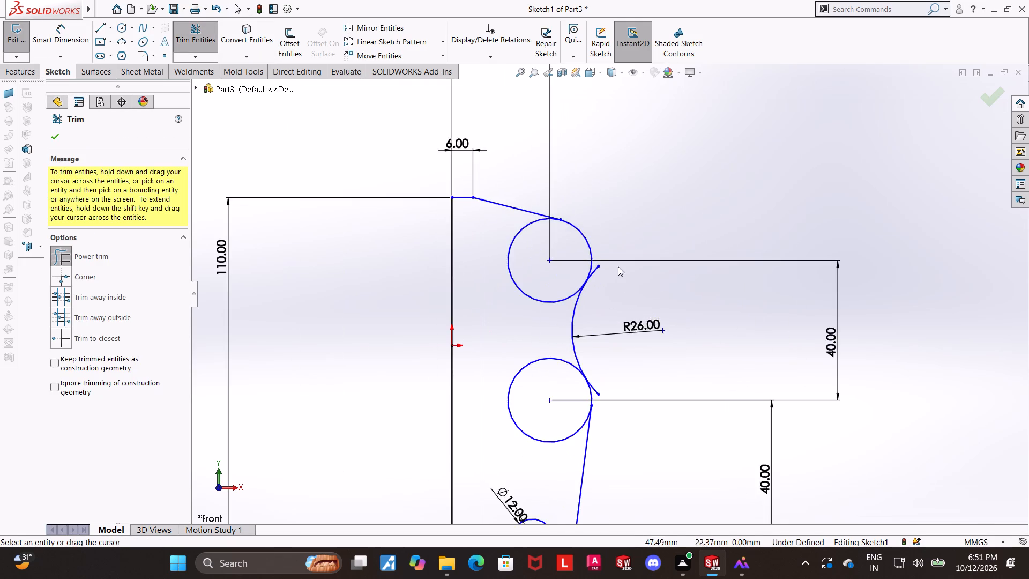
scroll(618, 266, "down", 4)
left_click_drag(587, 251, 581, 226)
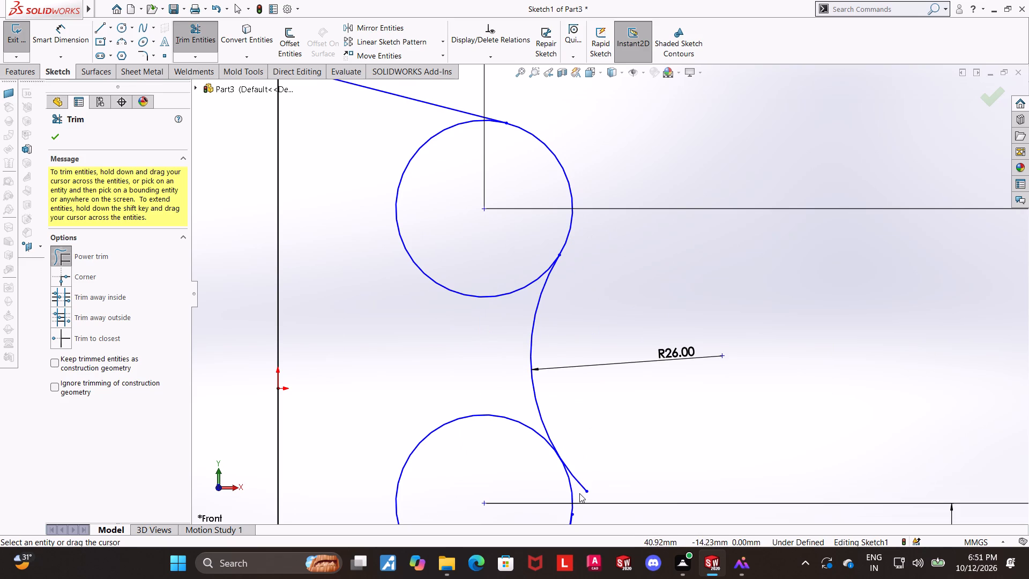
left_click_drag(580, 493, 585, 447)
scroll(585, 449, "down", 1)
key("Escape")
key("Escape")
scroll(596, 430, "down", 3)
scroll(585, 461, "up", 4)
key("Escape")
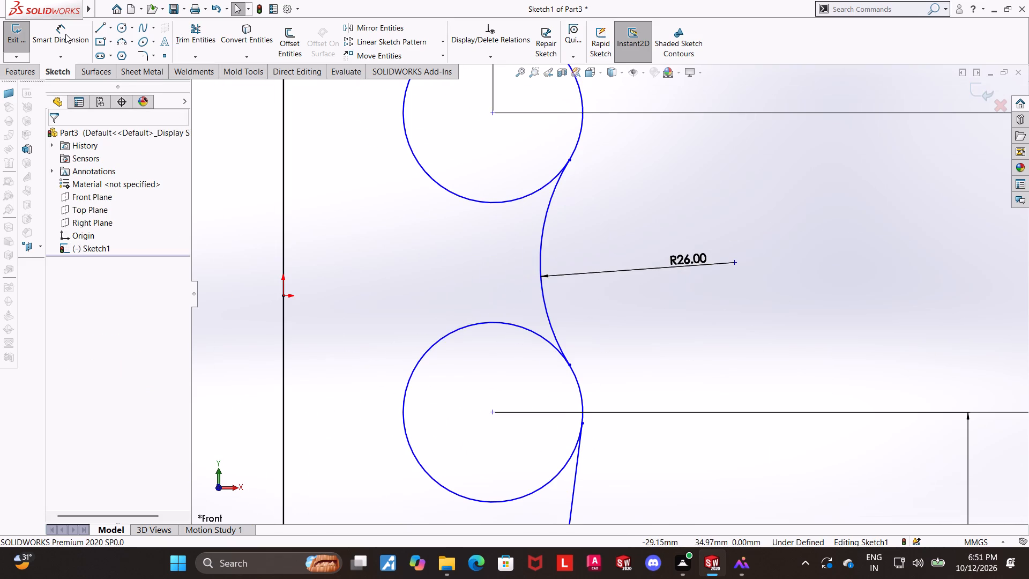
Trim away the inner portions of the top and middle circles, keeping only their outer arcs in the profile.
left_click(183, 31)
left_click(191, 31)
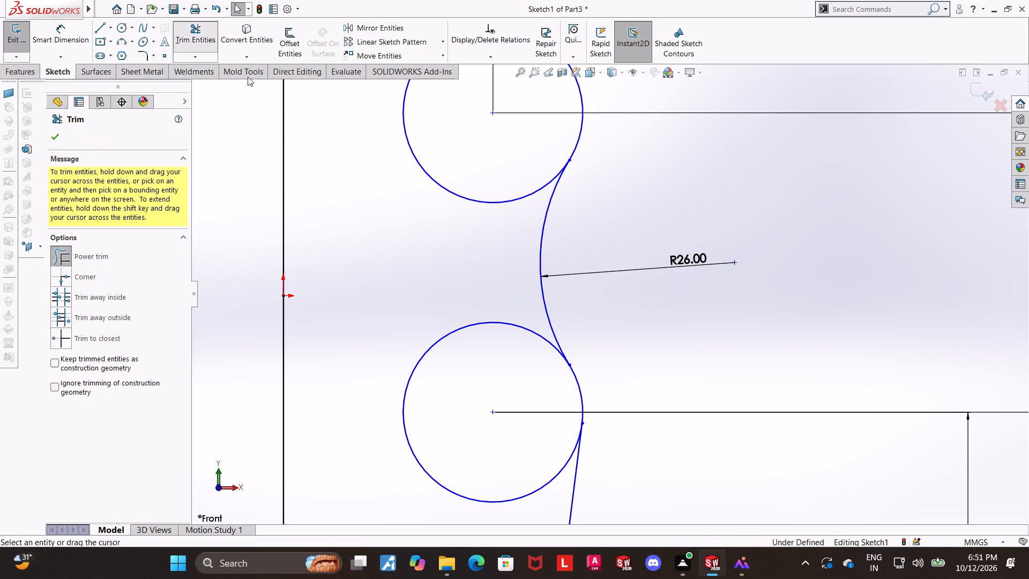
left_click_drag(467, 147, 444, 315)
left_click_drag(458, 376, 386, 273)
Examine the whole trimmed profile outline and its dimensions, and leave the Trim command.
scroll(401, 308, "down", 2)
scroll(461, 318, "up", 5)
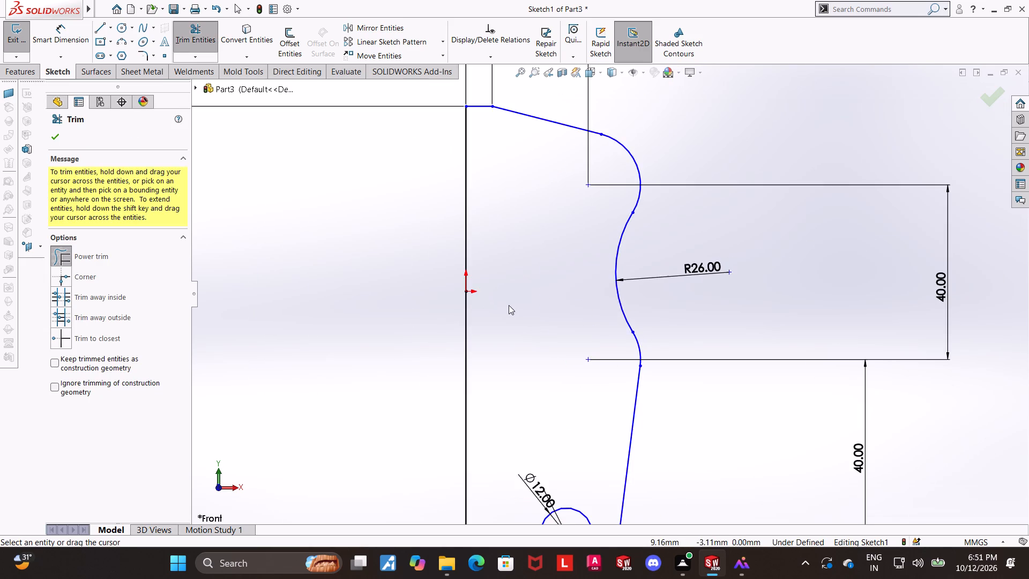
scroll(510, 307, "up", 2)
scroll(699, 330, "down", 1)
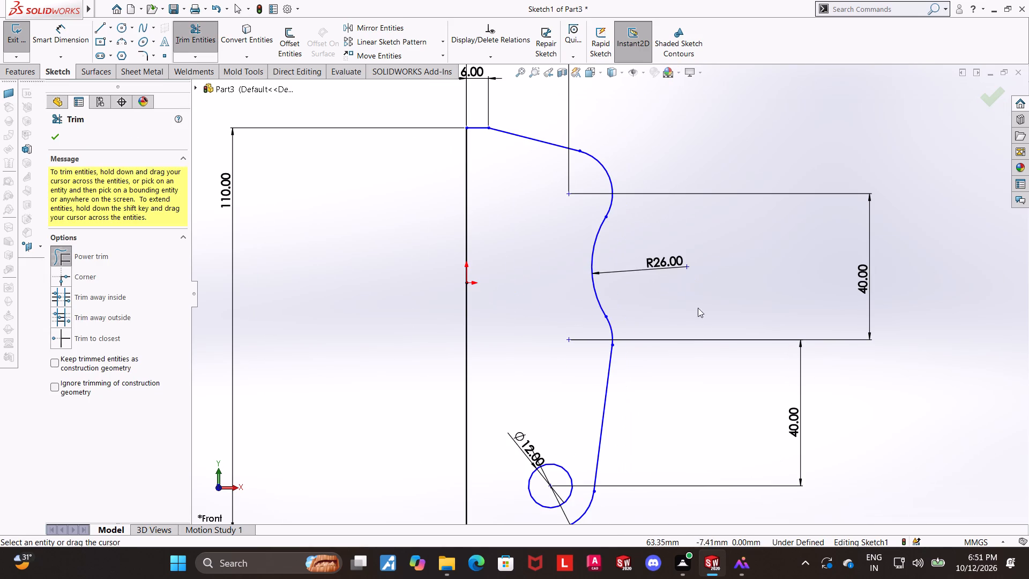
scroll(699, 201, "up", 3)
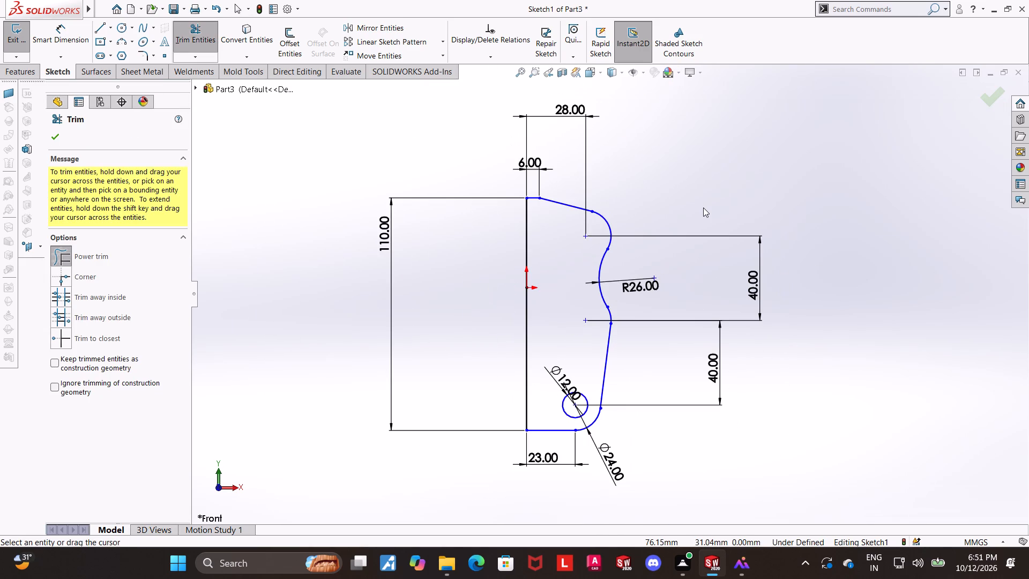
scroll(703, 207, "down", 1)
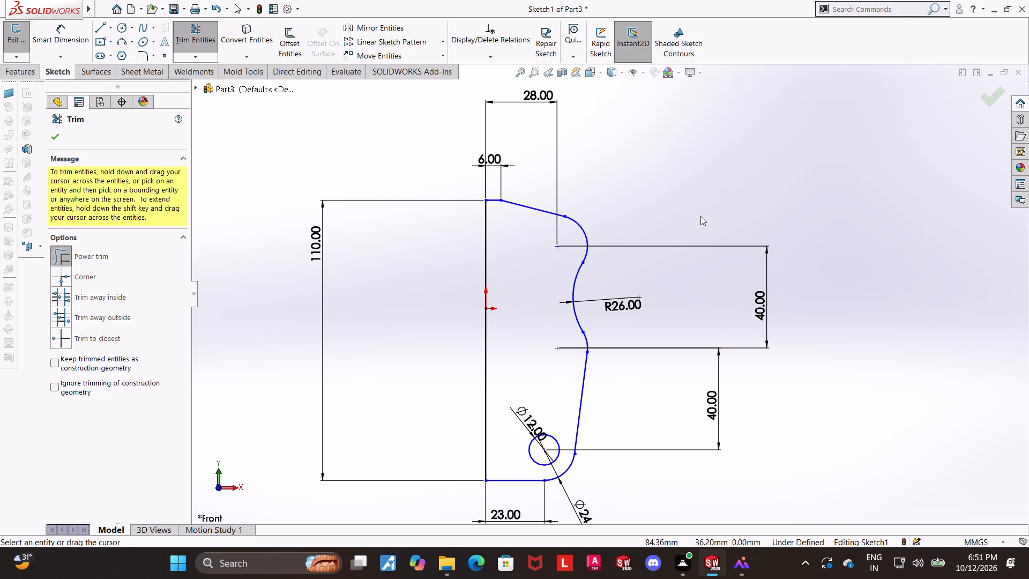
scroll(700, 216, "up", 1)
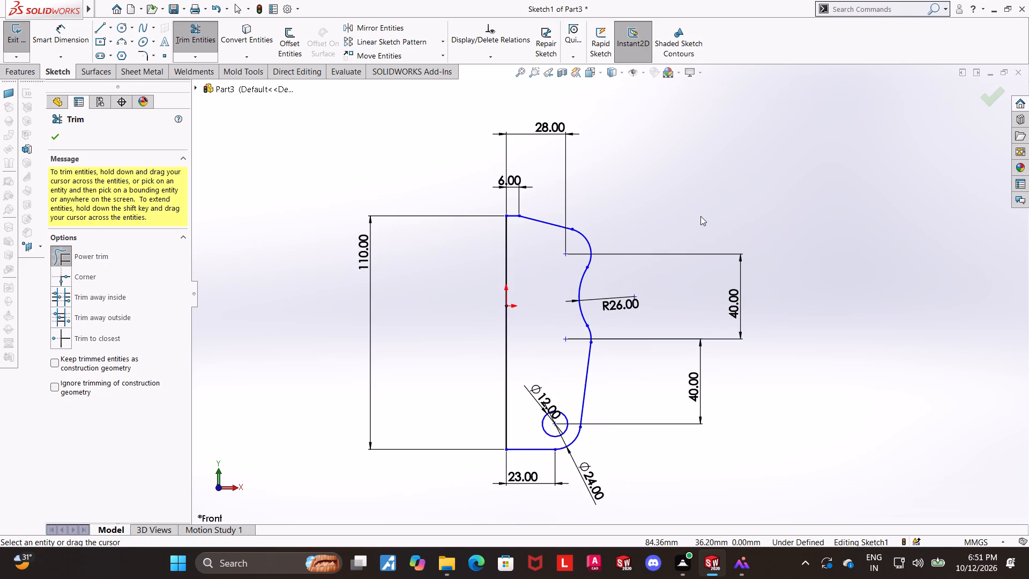
scroll(700, 216, "down", 1)
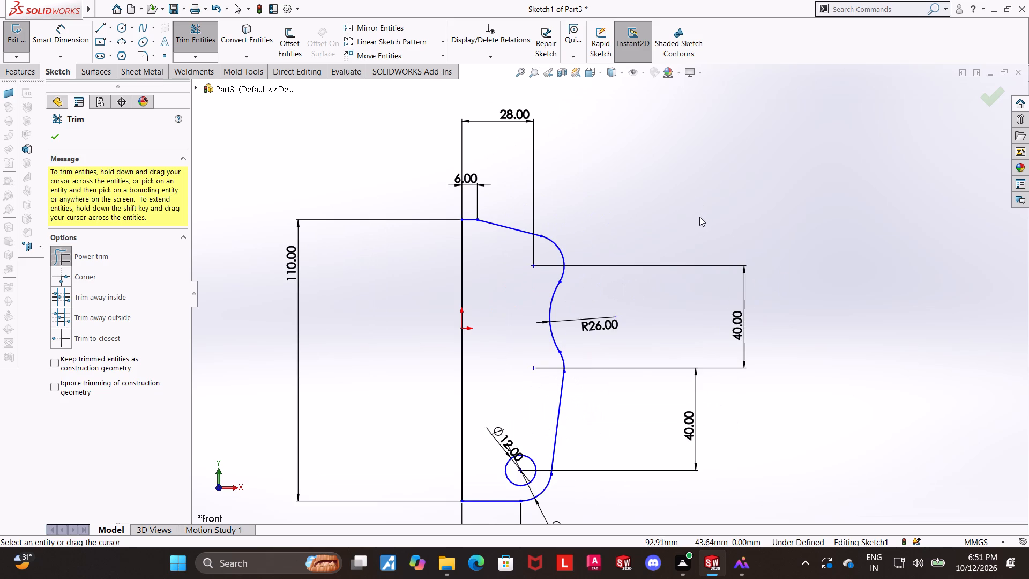
scroll(669, 270, "up", 2)
scroll(611, 463, "down", 2)
key("Escape")
key("Escape")
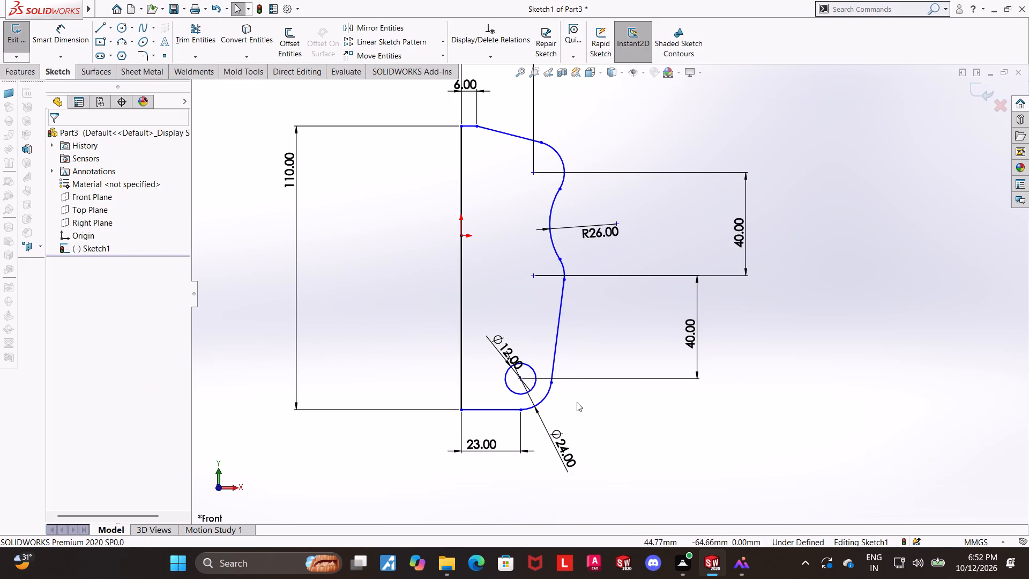
Sketch a circle of about 7 mm radius centred on the middle outer arc's centre point.
scroll(569, 329, "down", 1)
double_click(119, 28)
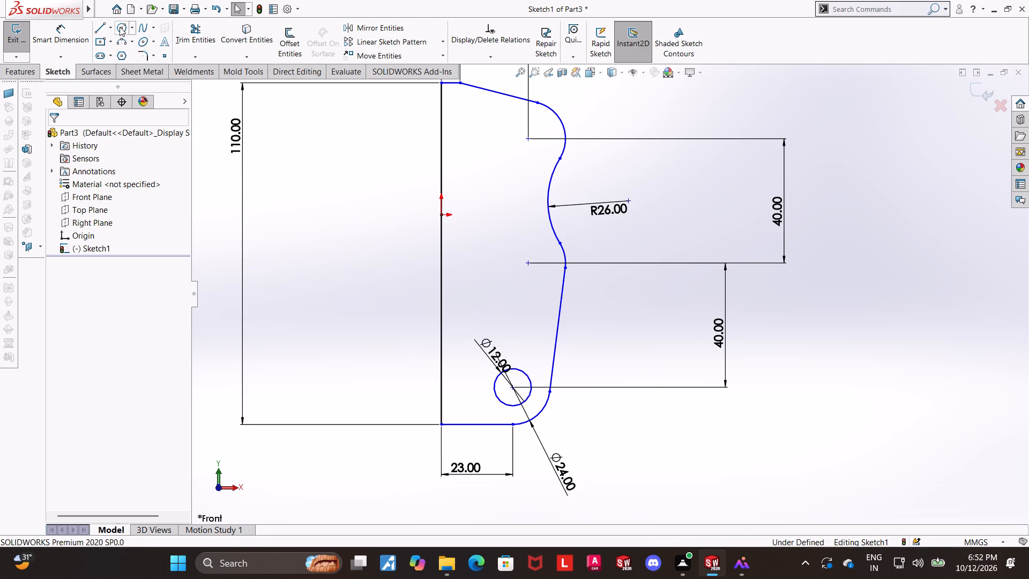
left_click(528, 262)
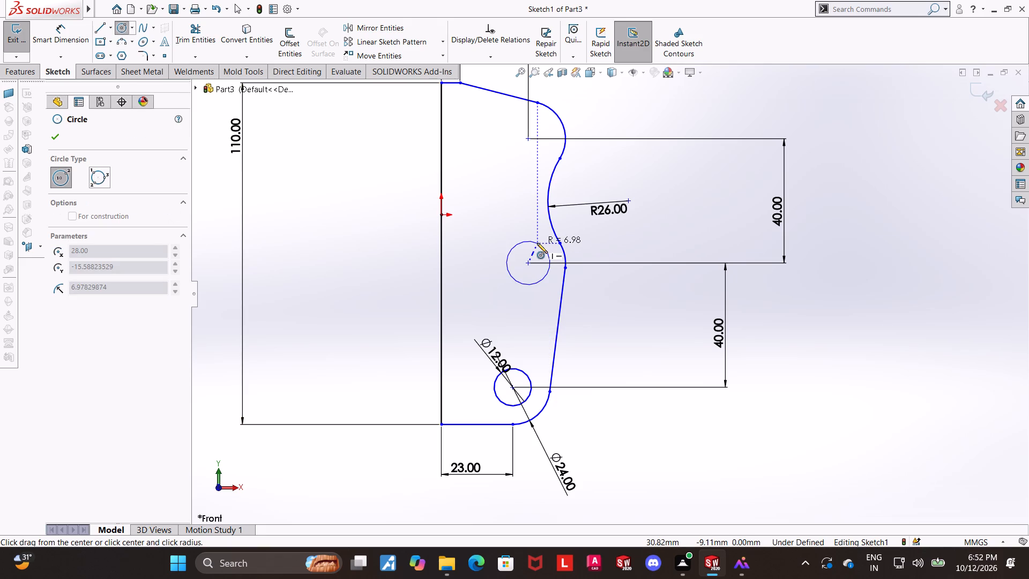
left_click(537, 243)
key("Escape")
key("Escape")
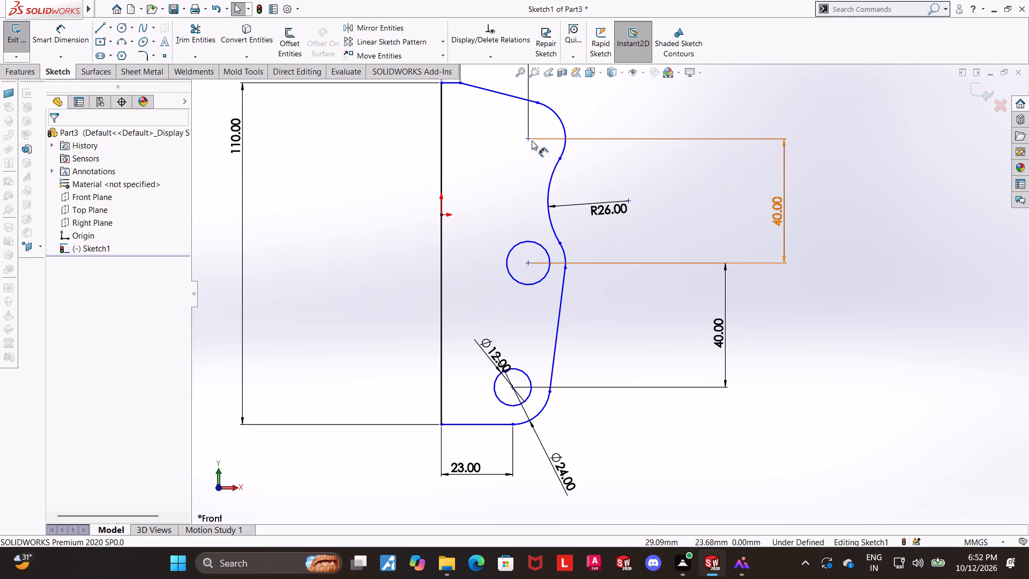
Sketch a small hole circle centred on the top outer arc's centre point.
left_click(528, 140)
key("Escape")
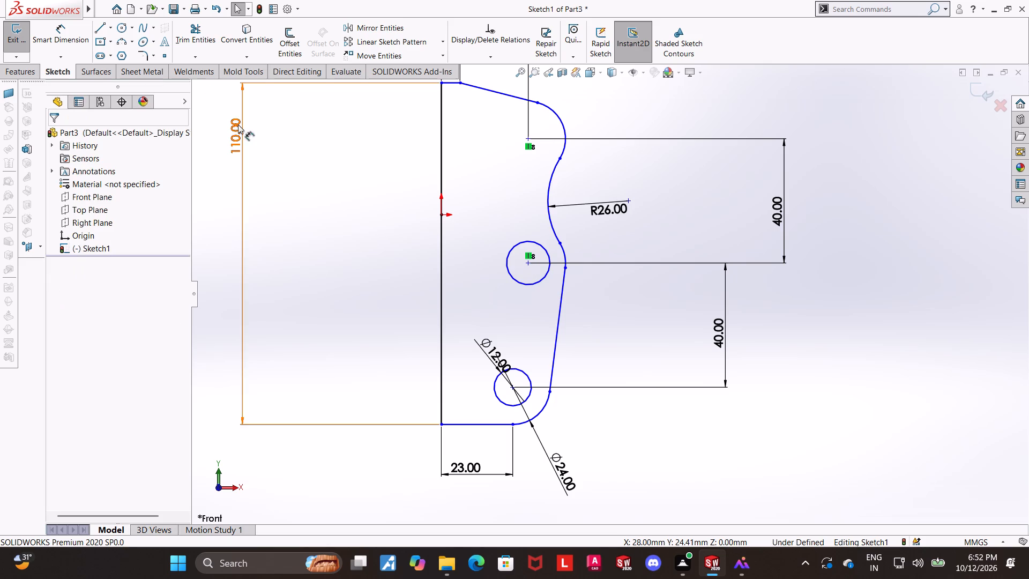
key("Escape")
key("Escape")
scroll(550, 240, "down", 1)
scroll(550, 220, "up", 4)
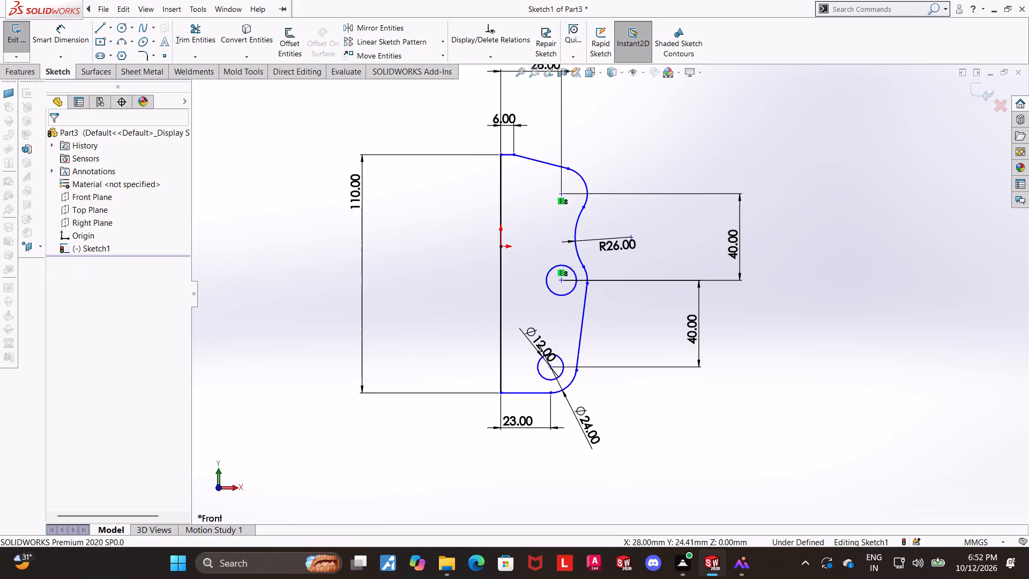
left_click(126, 30)
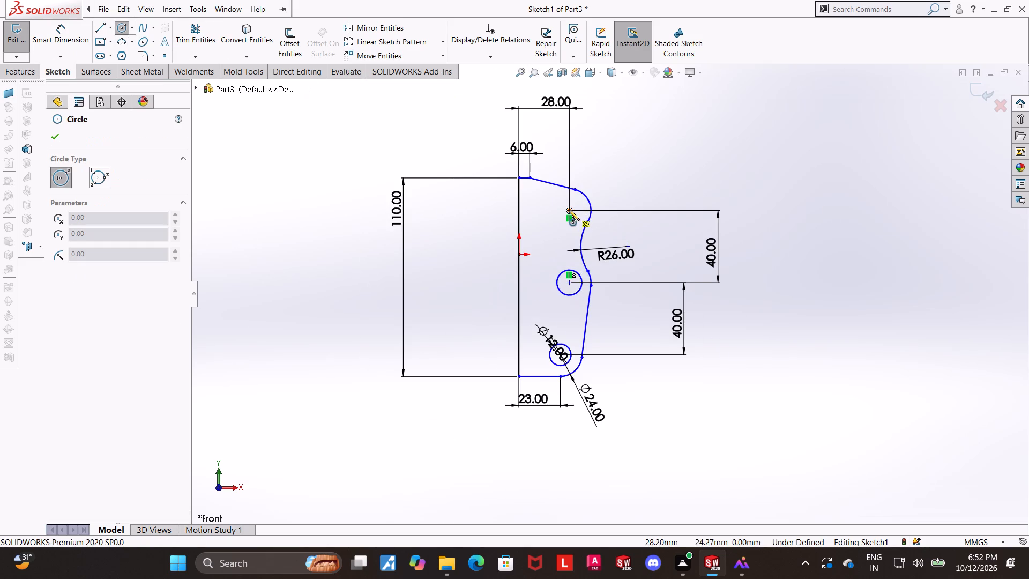
left_click(569, 210)
left_click(576, 203)
key("Escape")
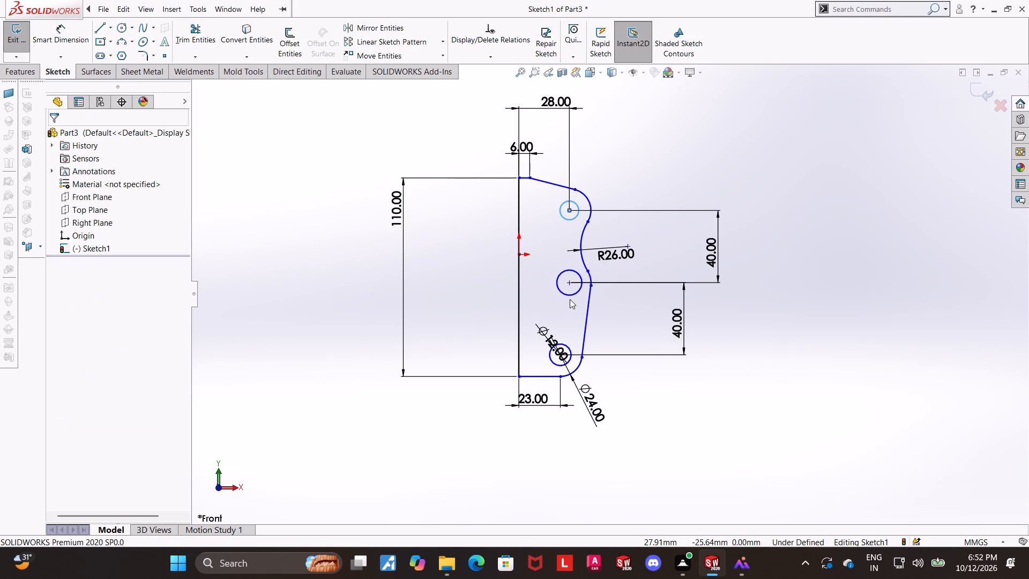
Make the top and middle hole circles equal to the 12 mm diameter bottom circle.
left_click(570, 294, "ctrl")
left_click(554, 365, "ctrl")
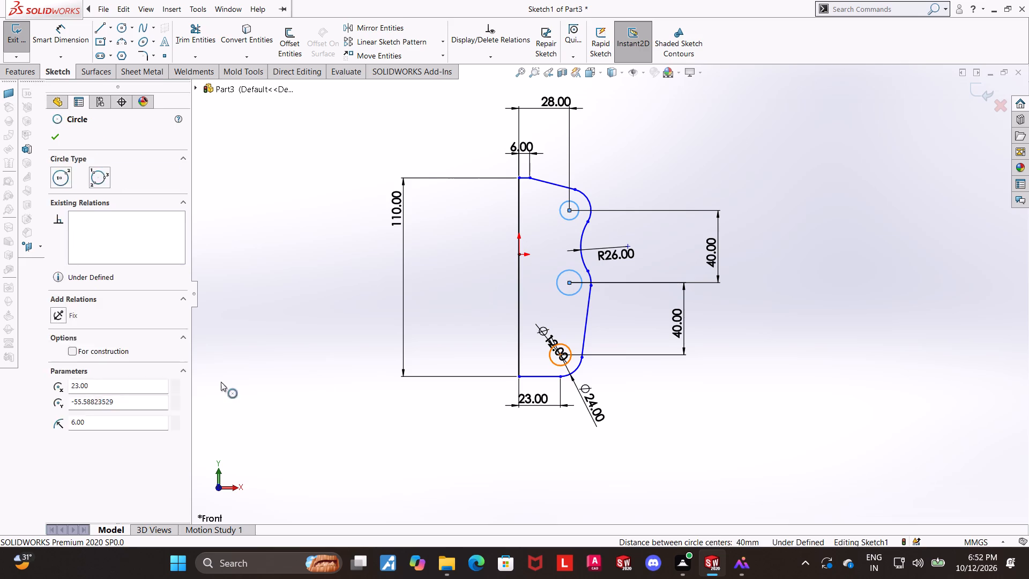
left_click(55, 370)
key("Escape")
key("Escape")
Examine the complete profile sketch, checking its dimensions and the three hole circles.
scroll(694, 354, "up", 2)
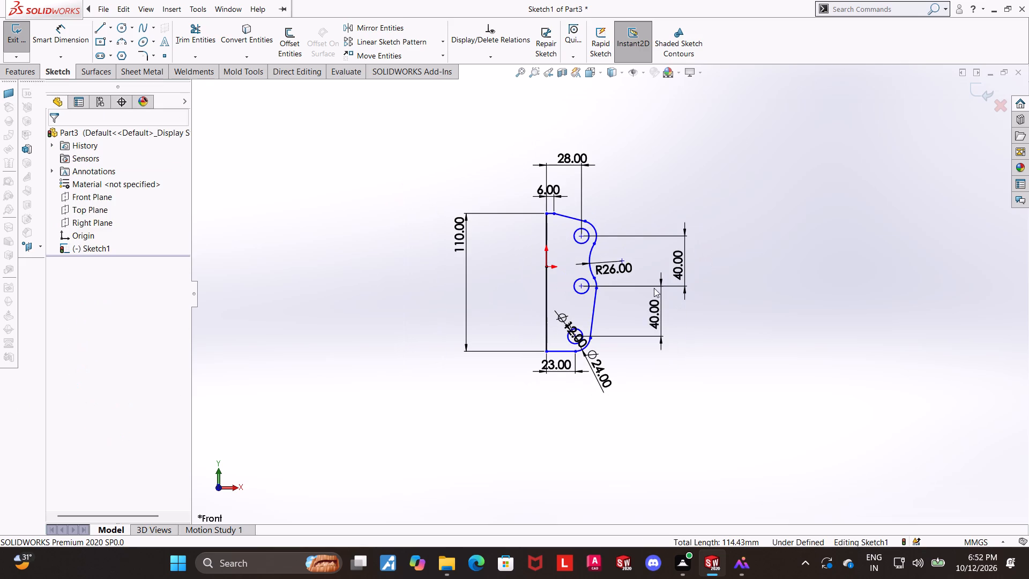
scroll(644, 288, "down", 1)
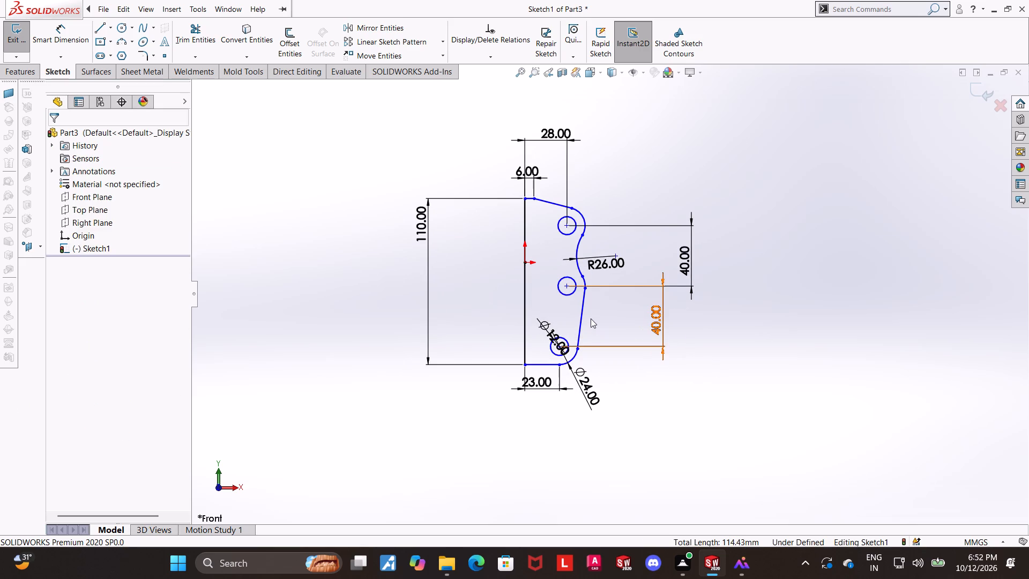
scroll(590, 315, "down", 1)
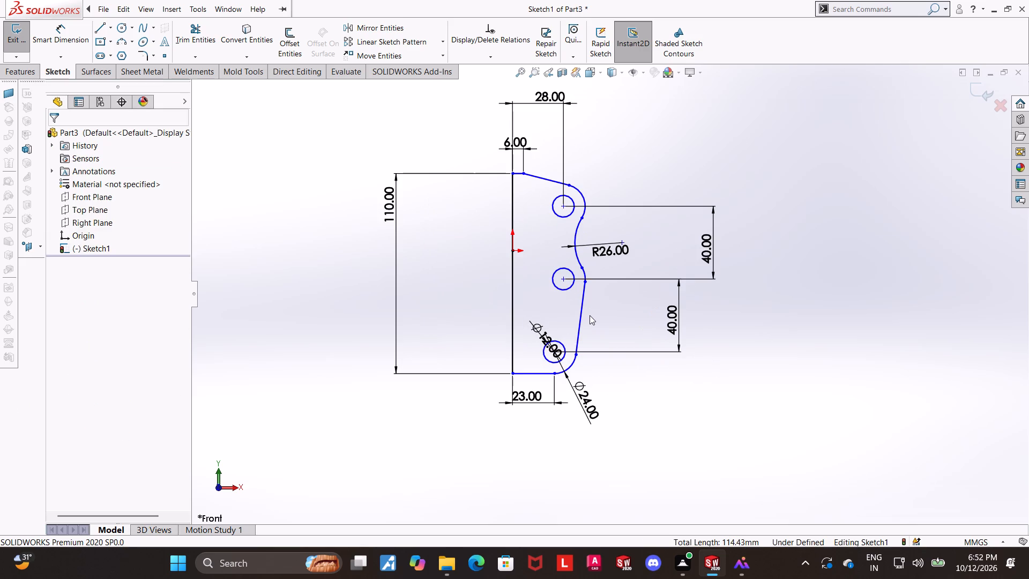
scroll(590, 315, "up", 1)
scroll(590, 315, "down", 1)
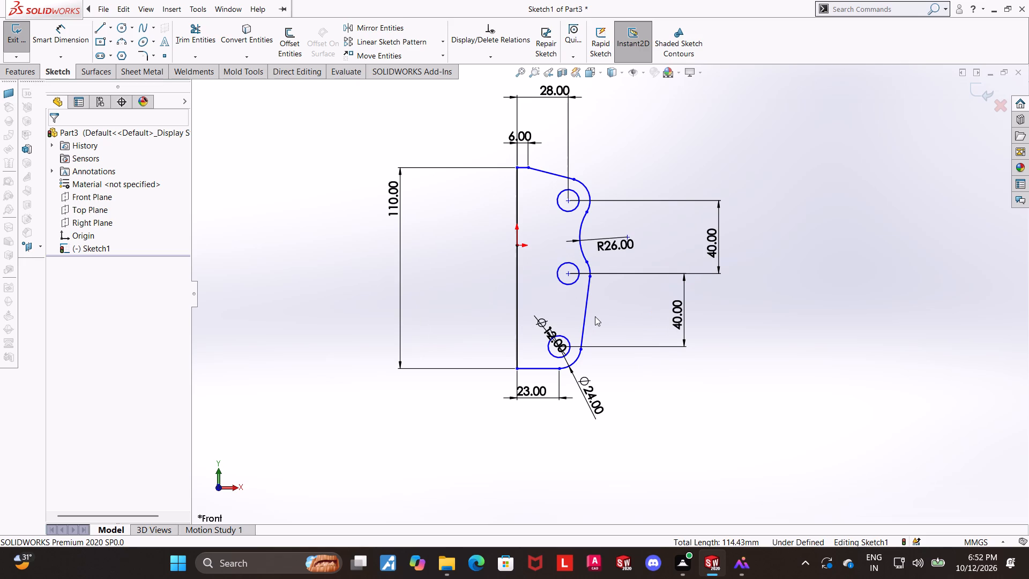
scroll(595, 316, "down", 1)
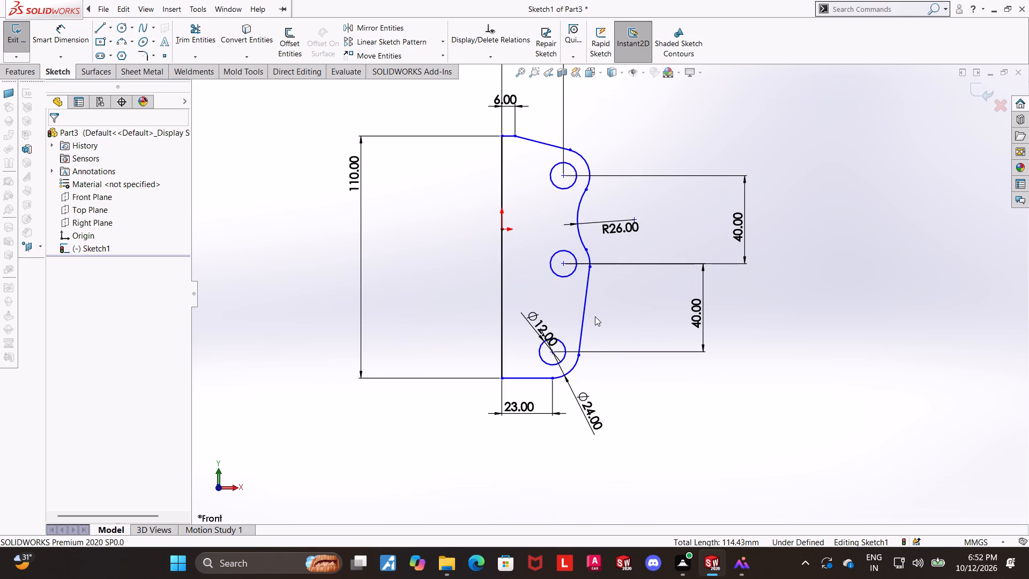
scroll(595, 316, "up", 1)
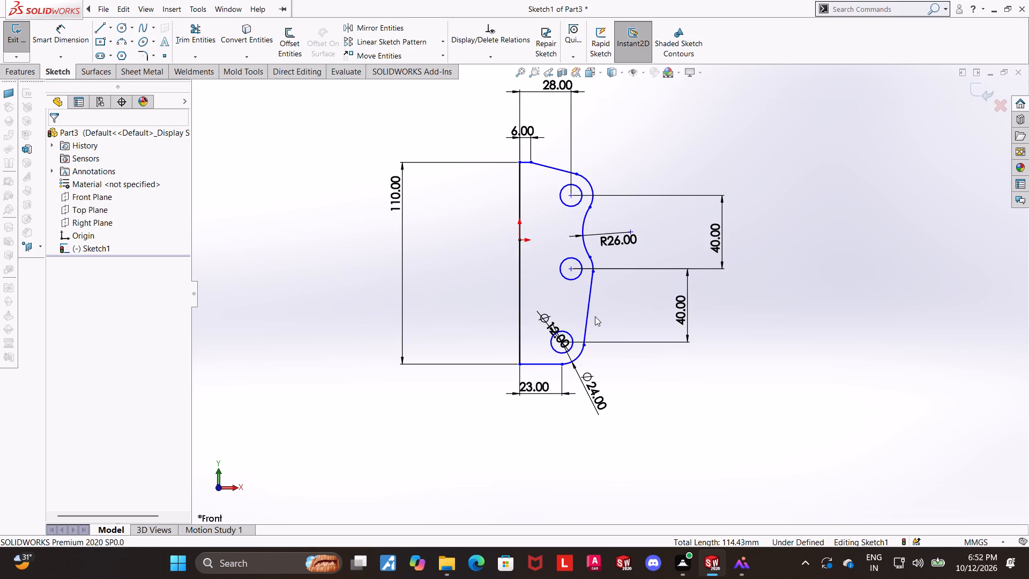
scroll(595, 316, "down", 1)
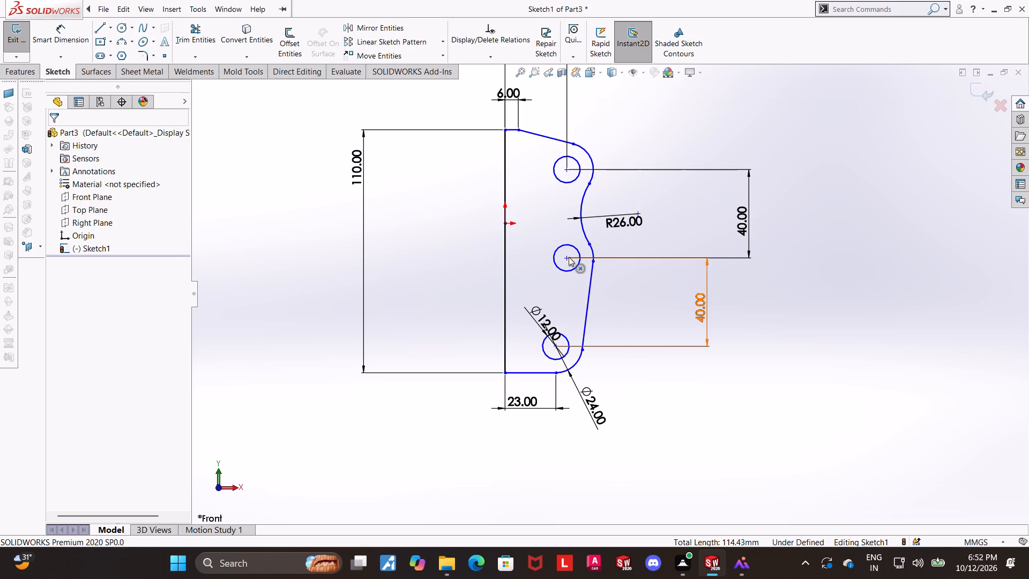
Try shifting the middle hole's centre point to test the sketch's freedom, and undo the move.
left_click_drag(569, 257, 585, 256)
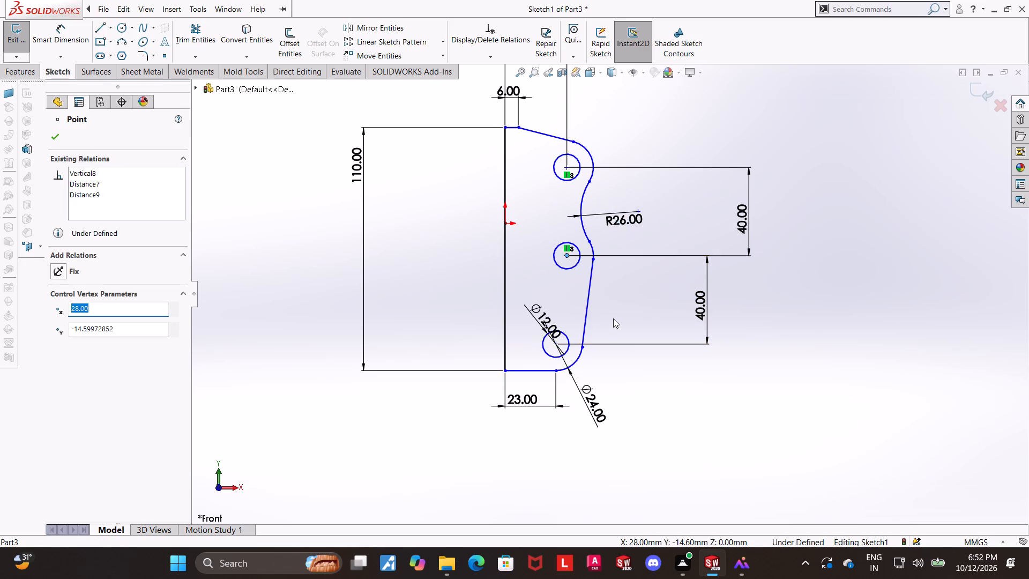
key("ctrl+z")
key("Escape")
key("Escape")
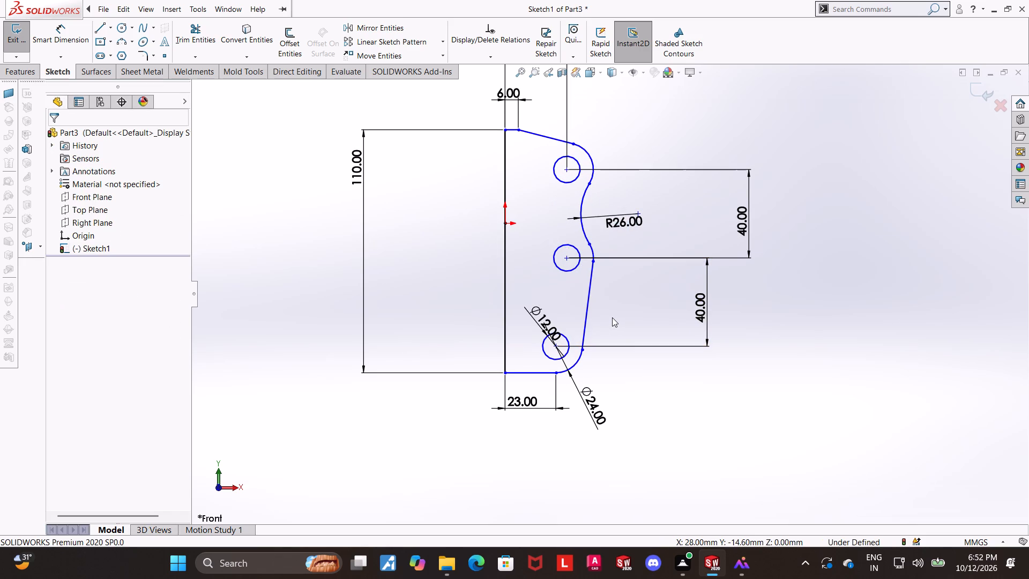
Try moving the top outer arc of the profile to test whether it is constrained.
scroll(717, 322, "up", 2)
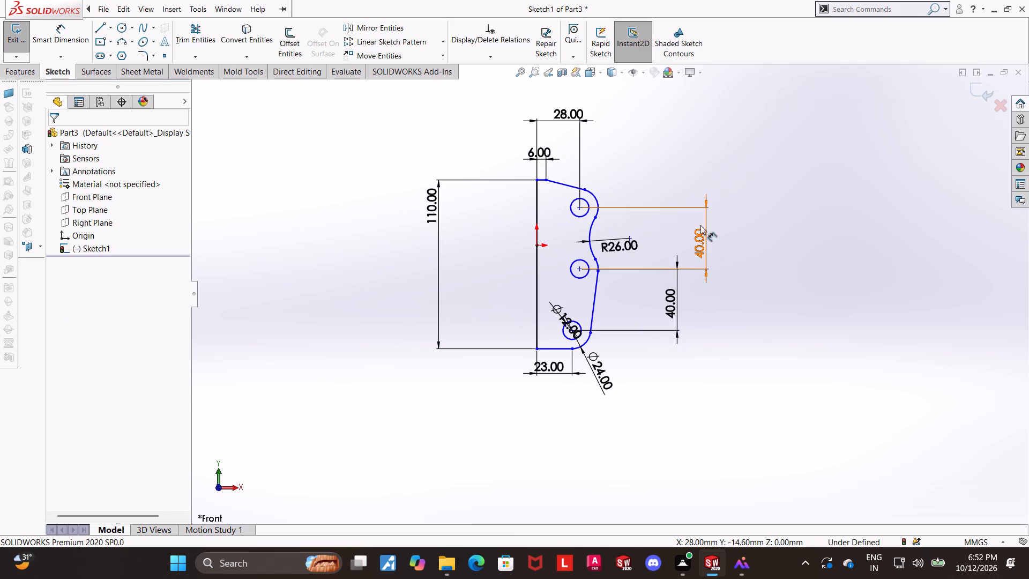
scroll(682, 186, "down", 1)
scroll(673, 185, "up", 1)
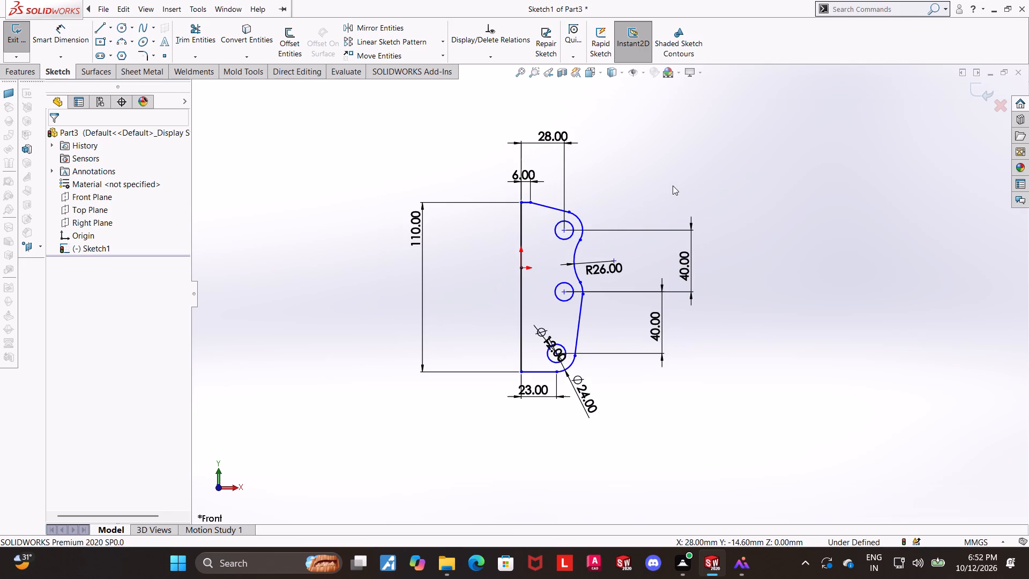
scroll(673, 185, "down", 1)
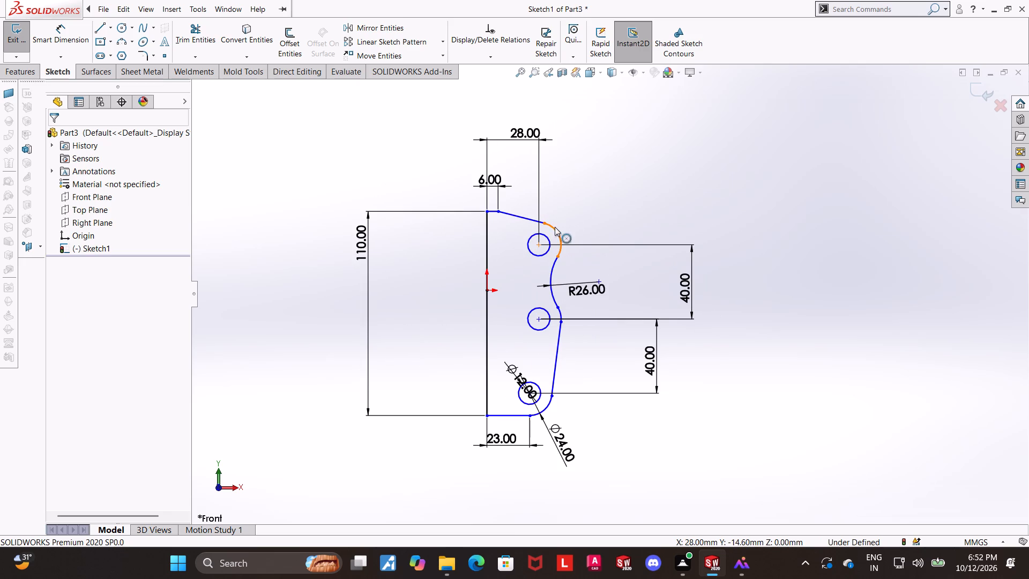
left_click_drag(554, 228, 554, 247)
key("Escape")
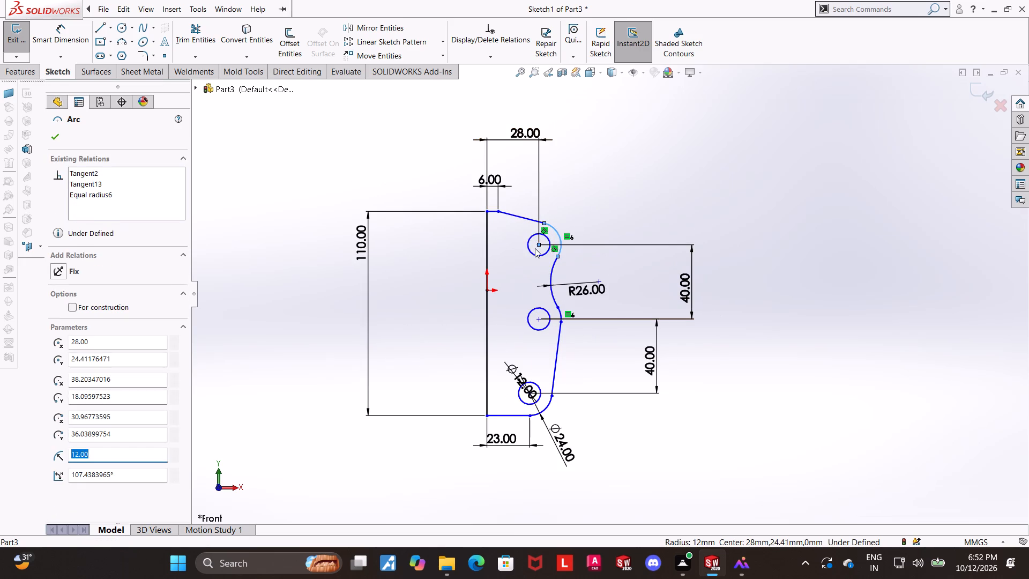
Shift the free profile downward by its top hole's centre point until that centre sits about 15.3 mm above the origin.
key("Escape")
left_click_drag(539, 244, 540, 262)
key("Escape")
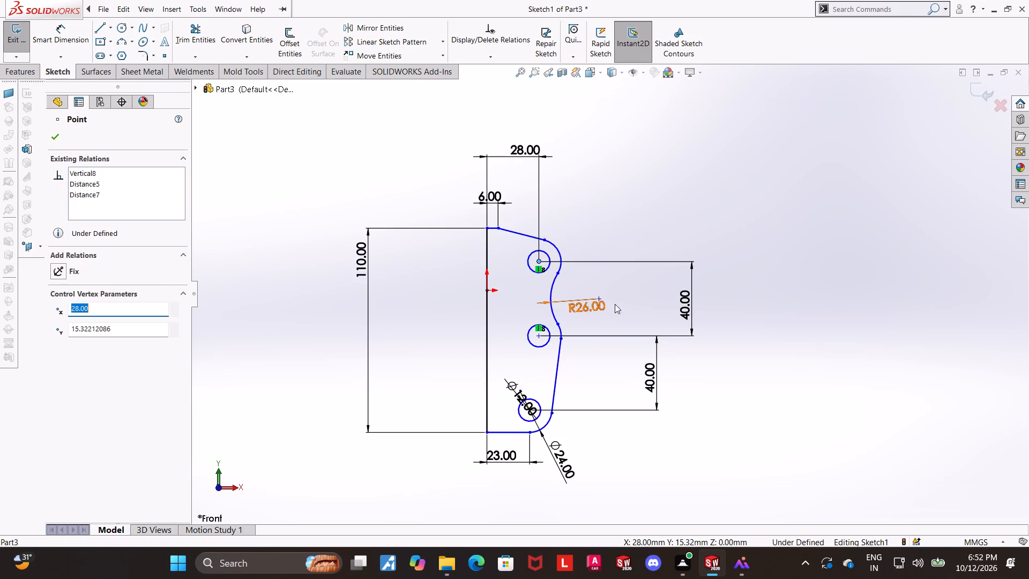
key("Escape")
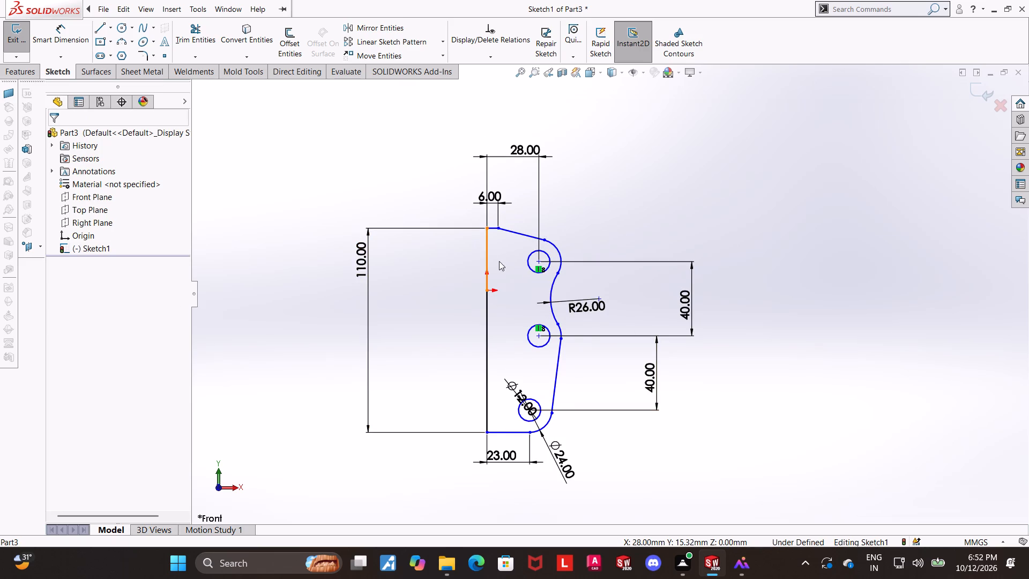
Examine the whole profile sketch and its dimensions for missing constraints.
scroll(499, 262, "up", 1)
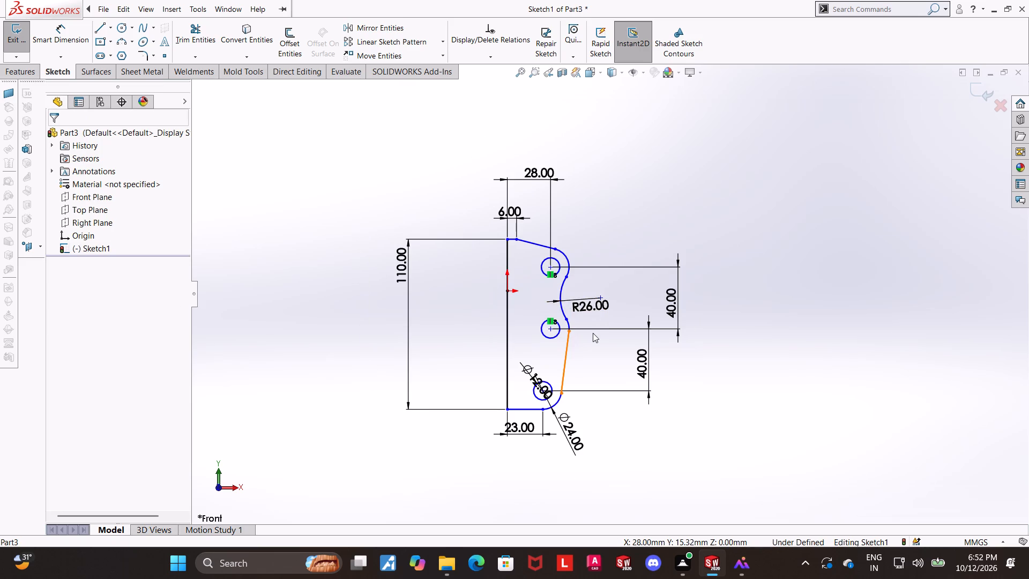
scroll(593, 333, "up", 2)
scroll(593, 333, "down", 2)
middle_click_drag(739, 353, 743, 338)
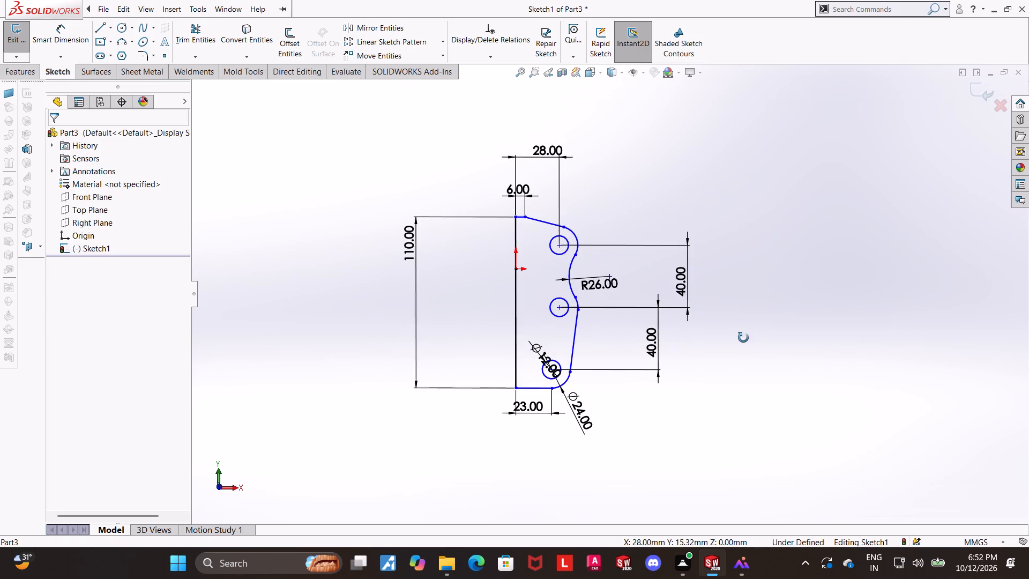
middle_click_drag(743, 338, 744, 336)
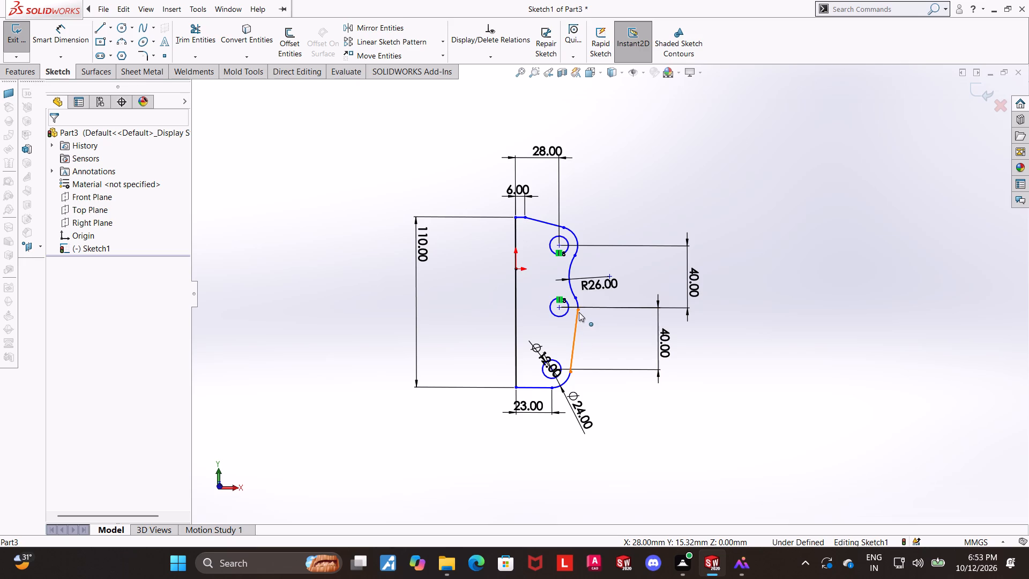
scroll(797, 356, "up", 1)
key("Escape")
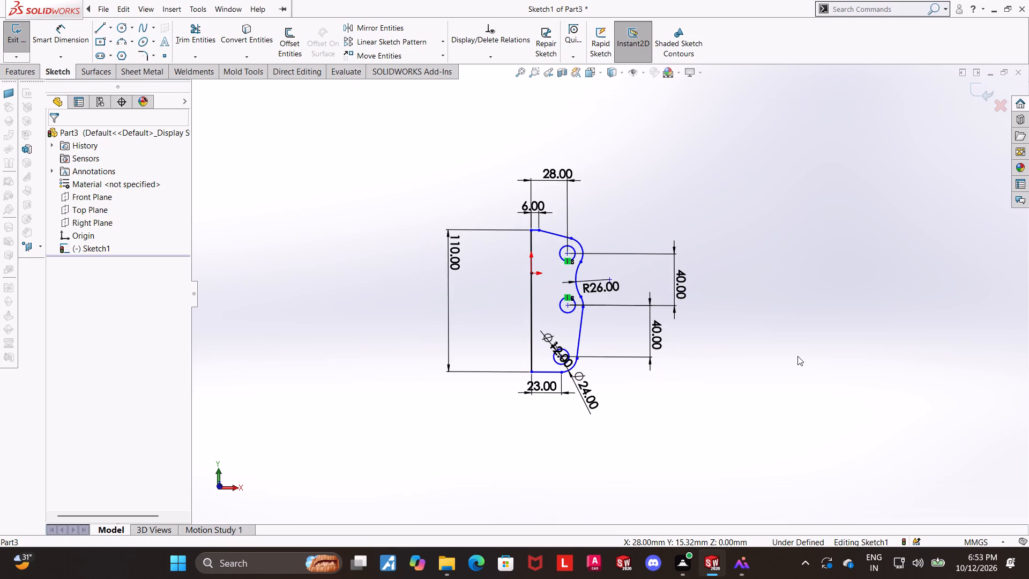
key("Escape")
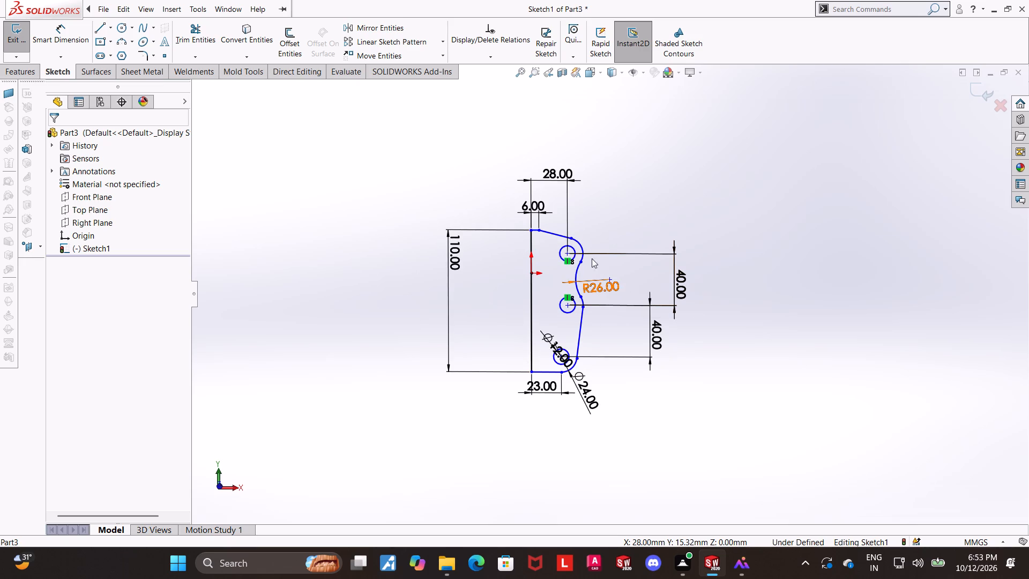
Inspect the sloped top line and the top outer arc, and check the area around the bottom hole.
left_click(548, 231, "ctrl")
left_click(579, 241, "ctrl")
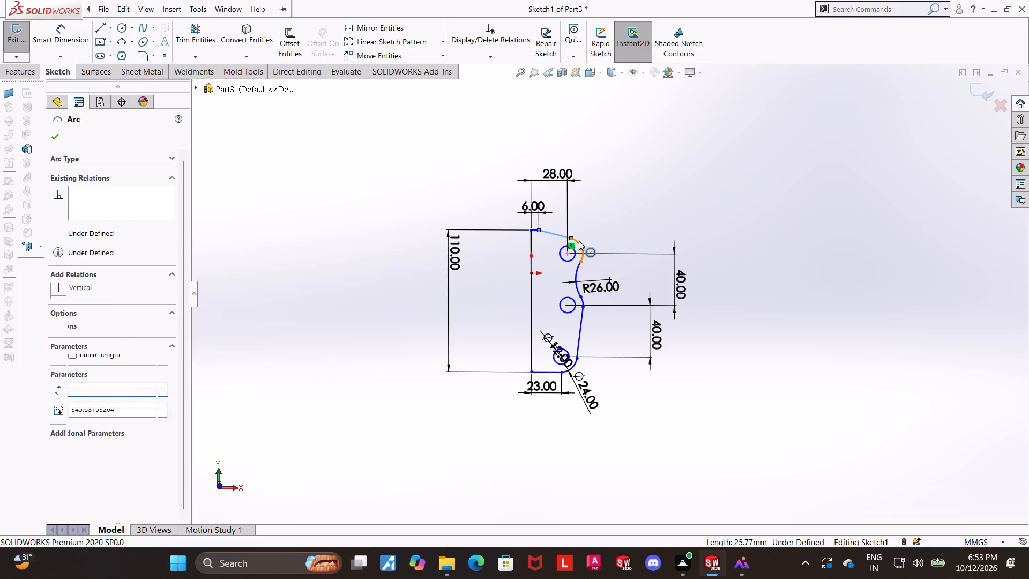
key("Escape")
key("Escape")
scroll(730, 307, "up", 2)
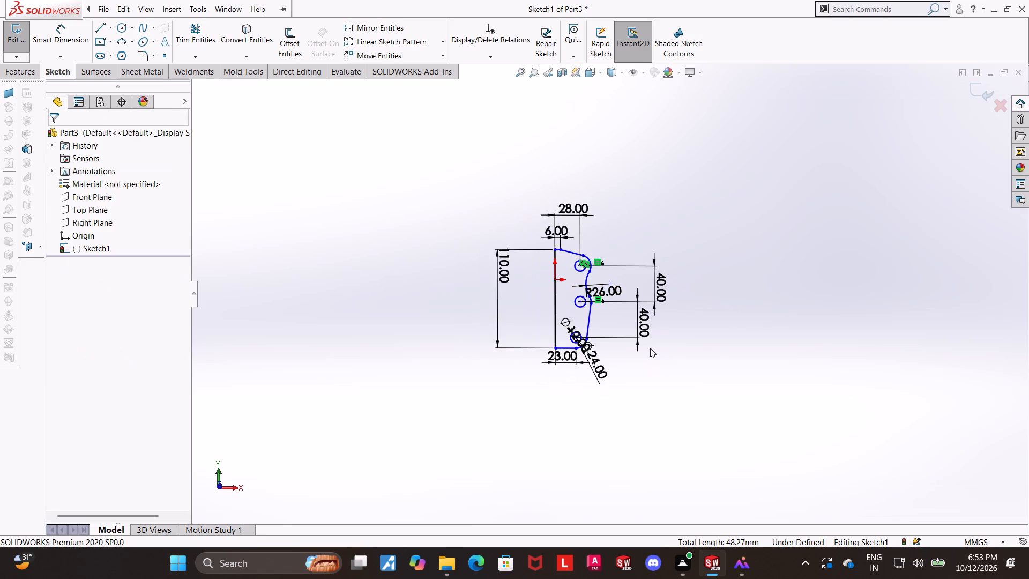
scroll(638, 348, "down", 3)
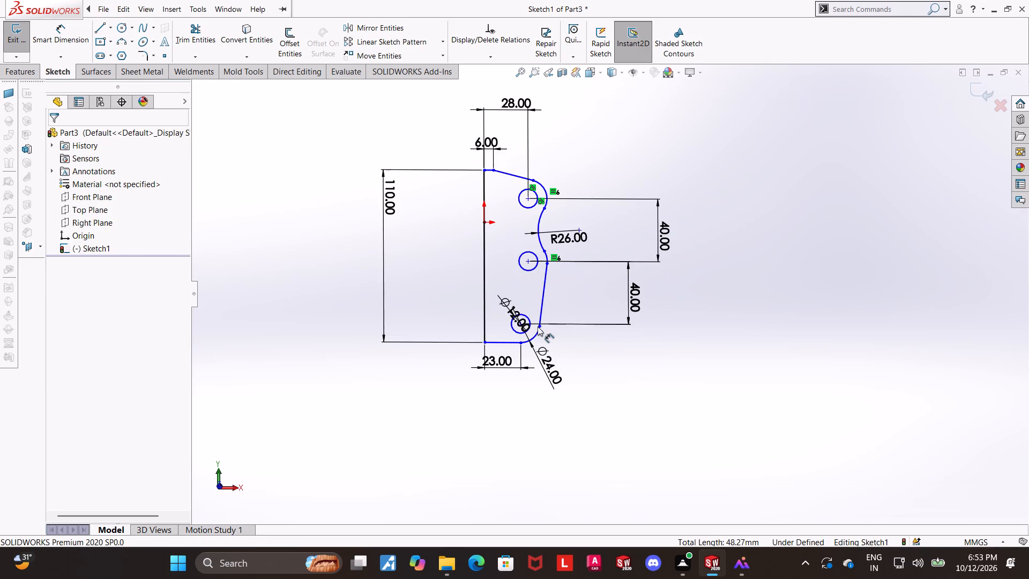
scroll(526, 326, "down", 3)
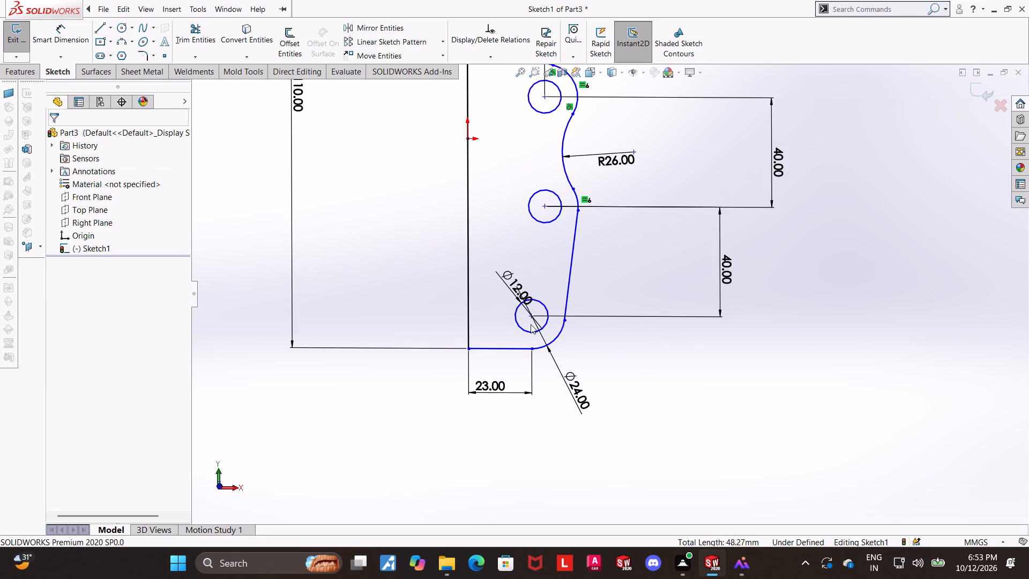
scroll(548, 266, "up", 4)
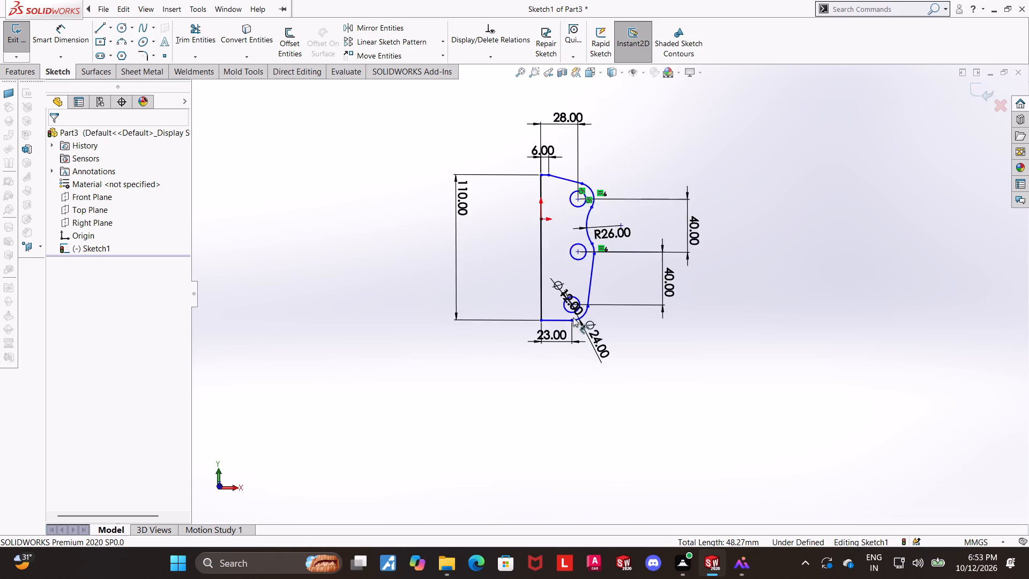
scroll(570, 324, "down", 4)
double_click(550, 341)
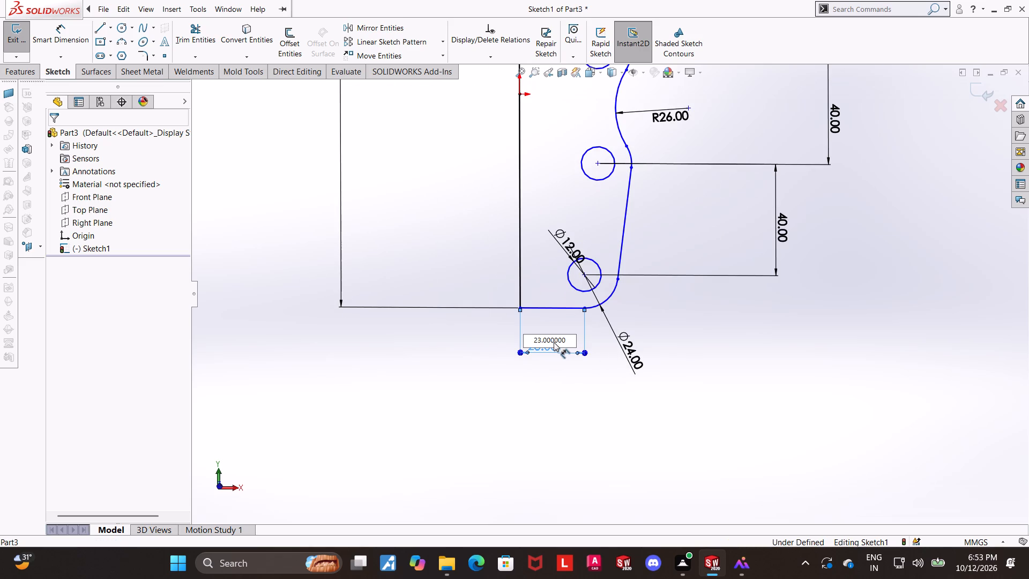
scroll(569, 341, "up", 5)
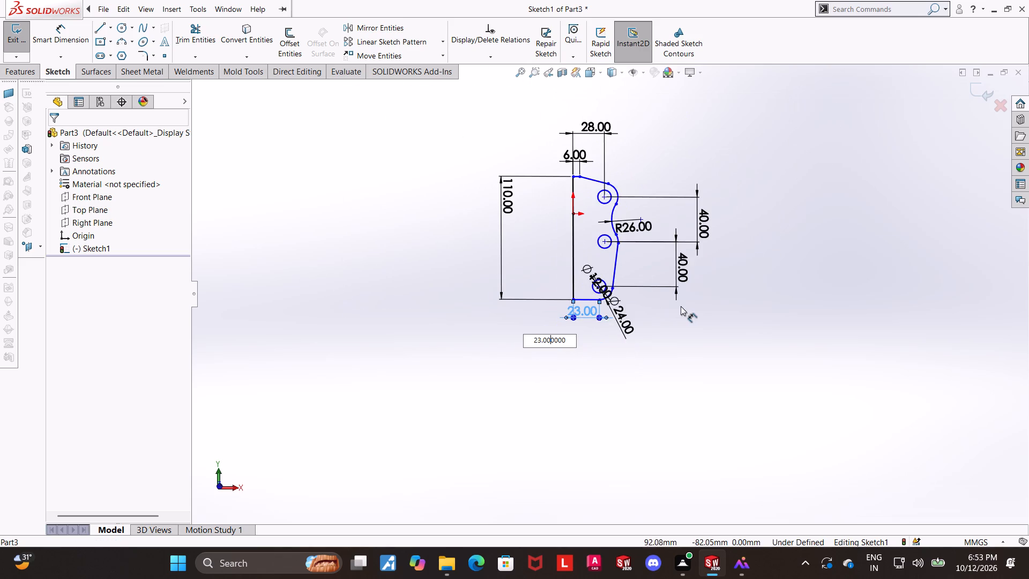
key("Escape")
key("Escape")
Review the hole spacing and the remaining profile dimensions to find what leaves the sketch under defined.
scroll(691, 262, "up", 1)
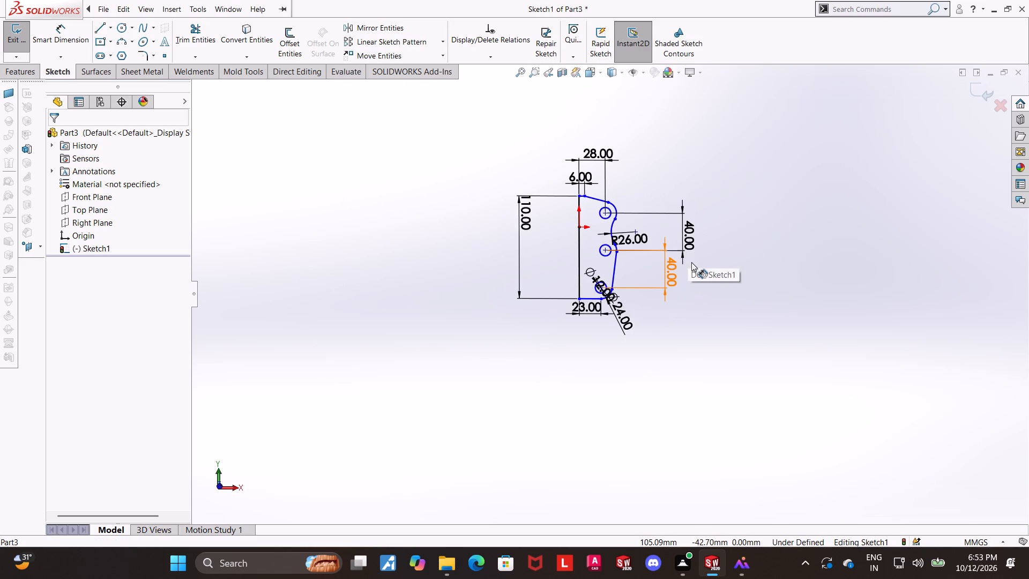
scroll(691, 262, "down", 1)
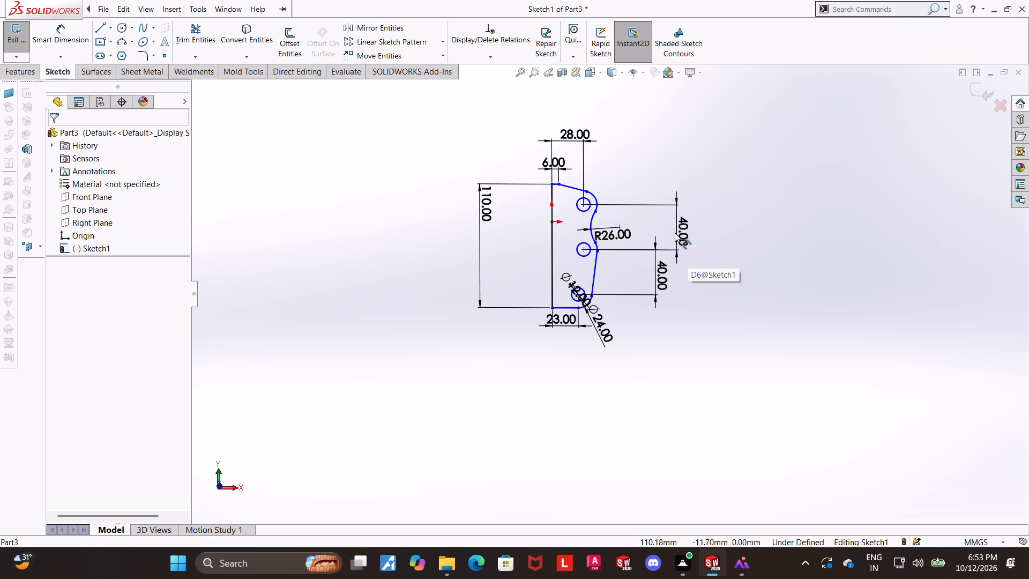
scroll(681, 253, "down", 1)
key("Escape")
key("Escape")
key("Escape")
scroll(564, 210, "down", 3)
scroll(565, 213, "up", 1)
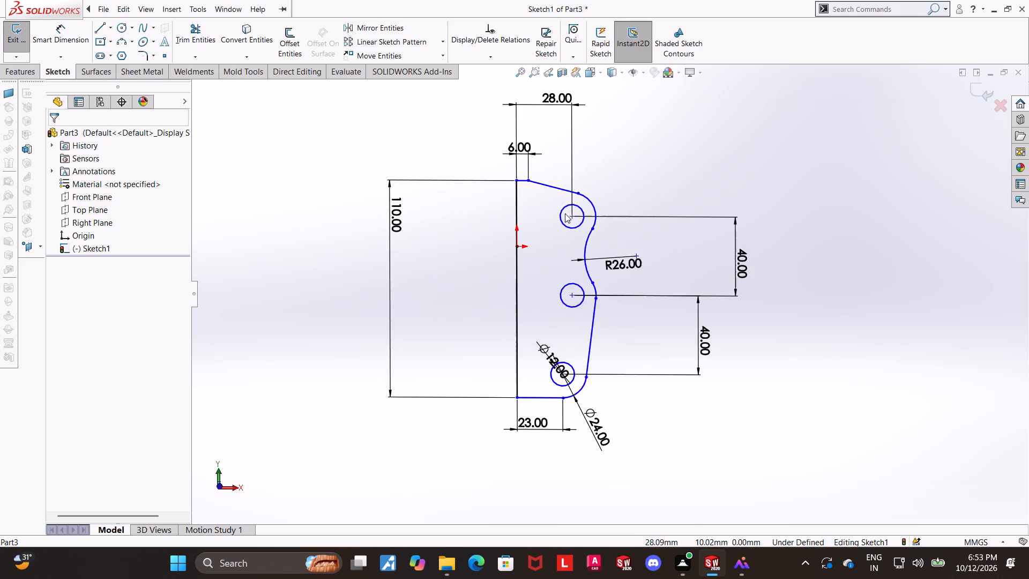
scroll(570, 214, "up", 2)
scroll(551, 252, "down", 2)
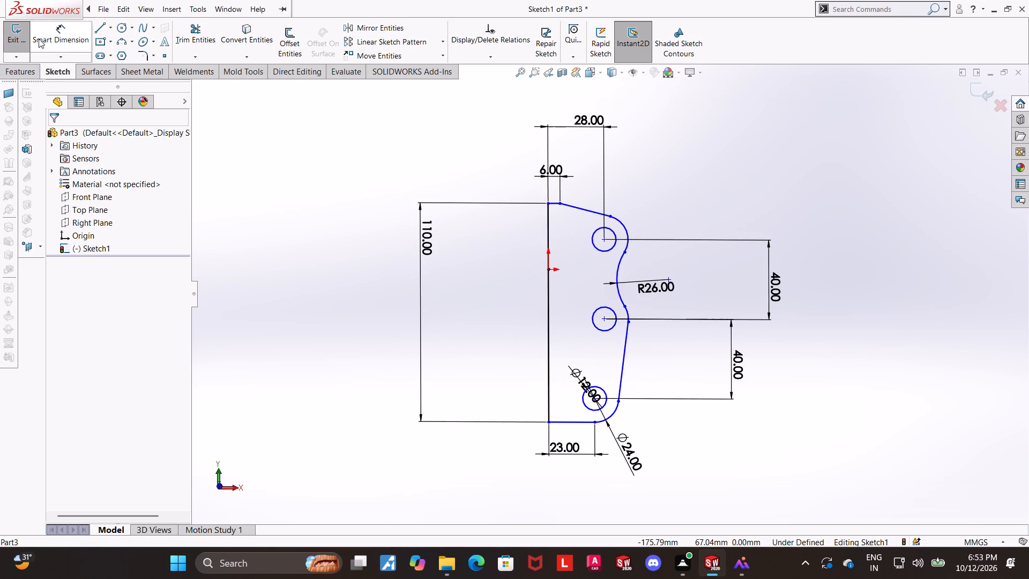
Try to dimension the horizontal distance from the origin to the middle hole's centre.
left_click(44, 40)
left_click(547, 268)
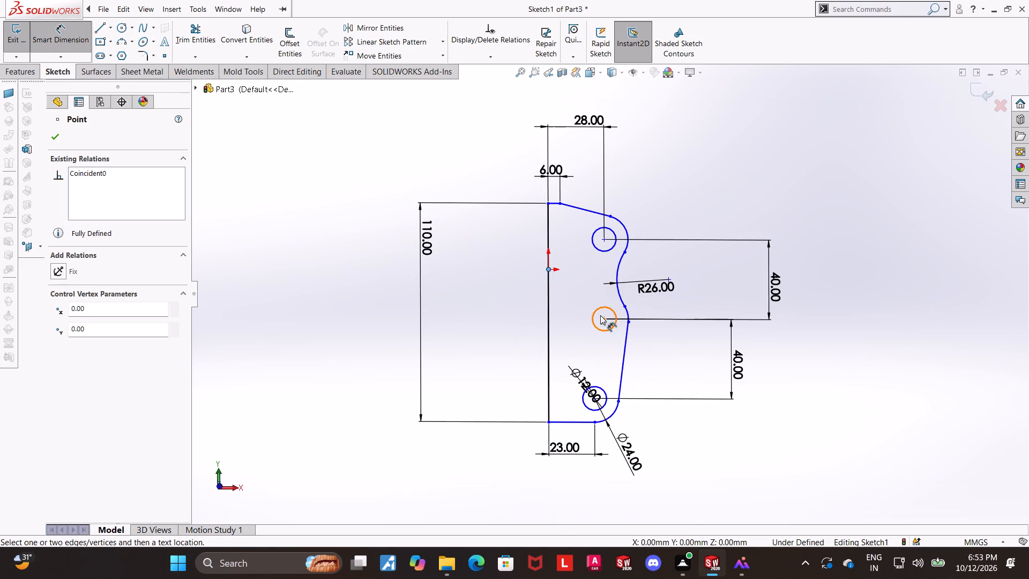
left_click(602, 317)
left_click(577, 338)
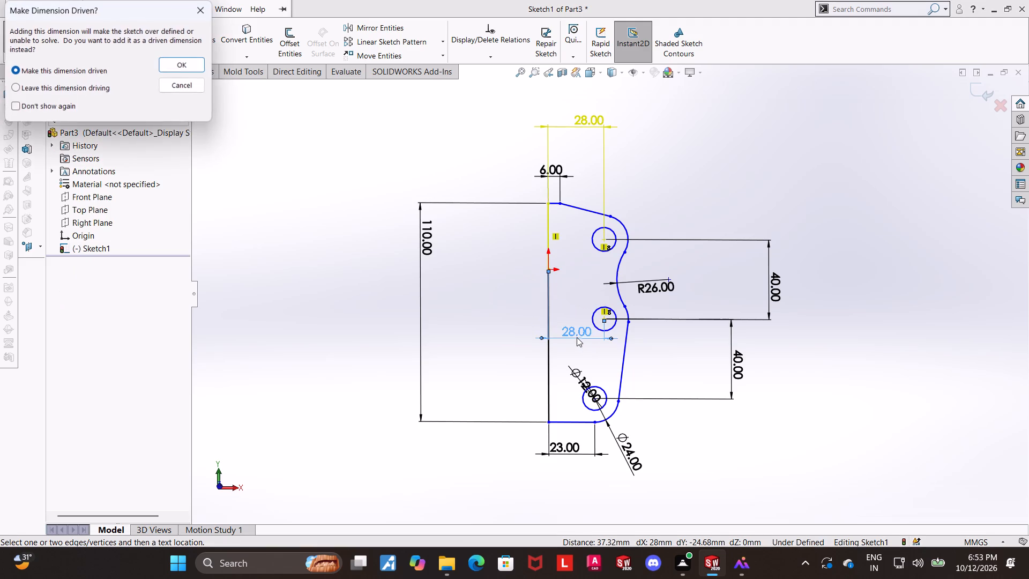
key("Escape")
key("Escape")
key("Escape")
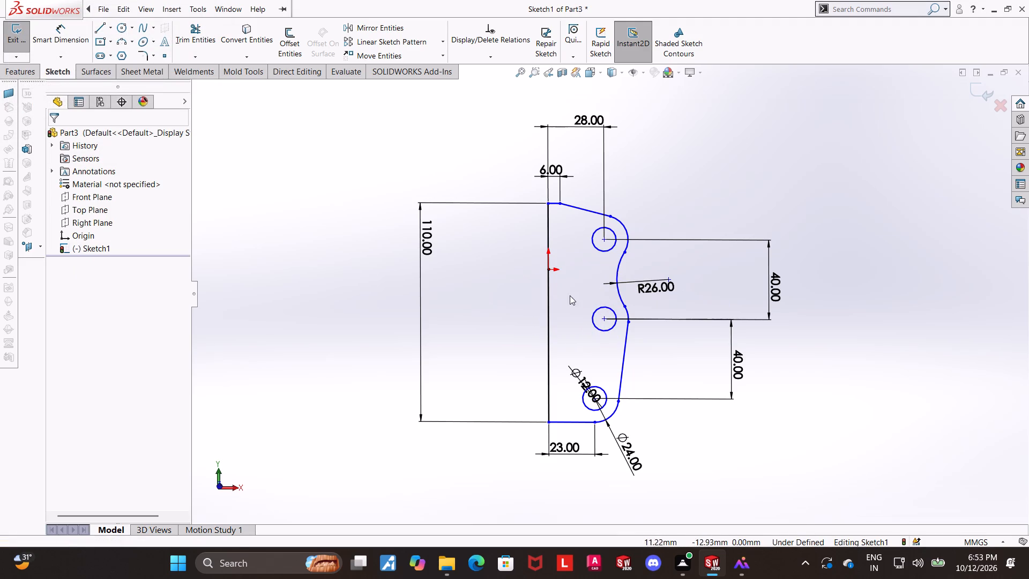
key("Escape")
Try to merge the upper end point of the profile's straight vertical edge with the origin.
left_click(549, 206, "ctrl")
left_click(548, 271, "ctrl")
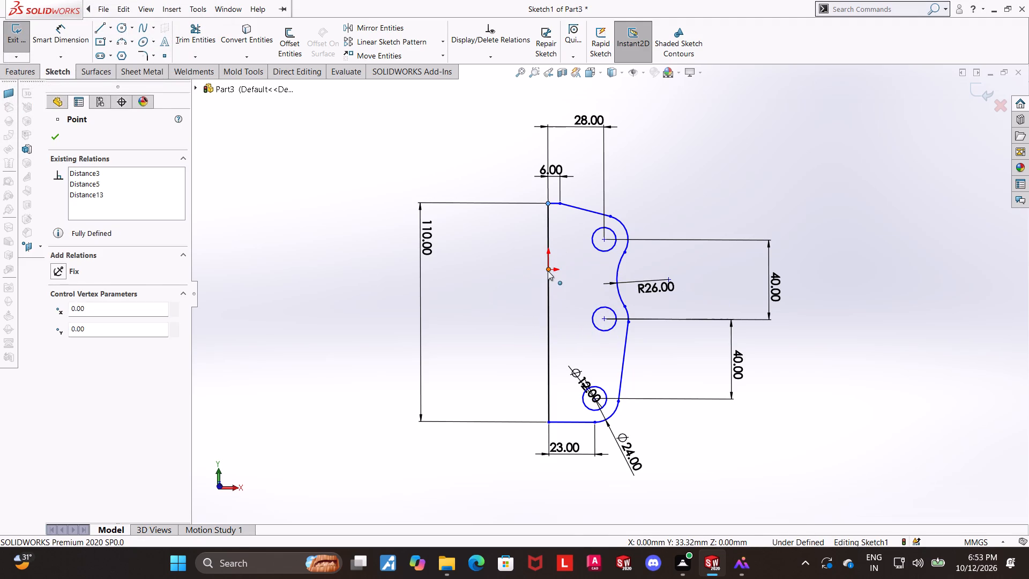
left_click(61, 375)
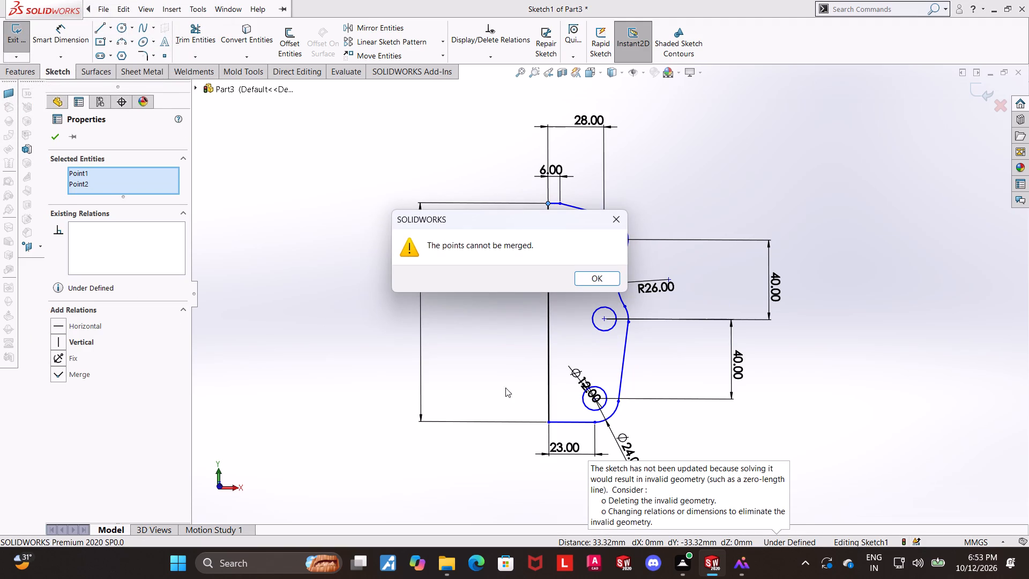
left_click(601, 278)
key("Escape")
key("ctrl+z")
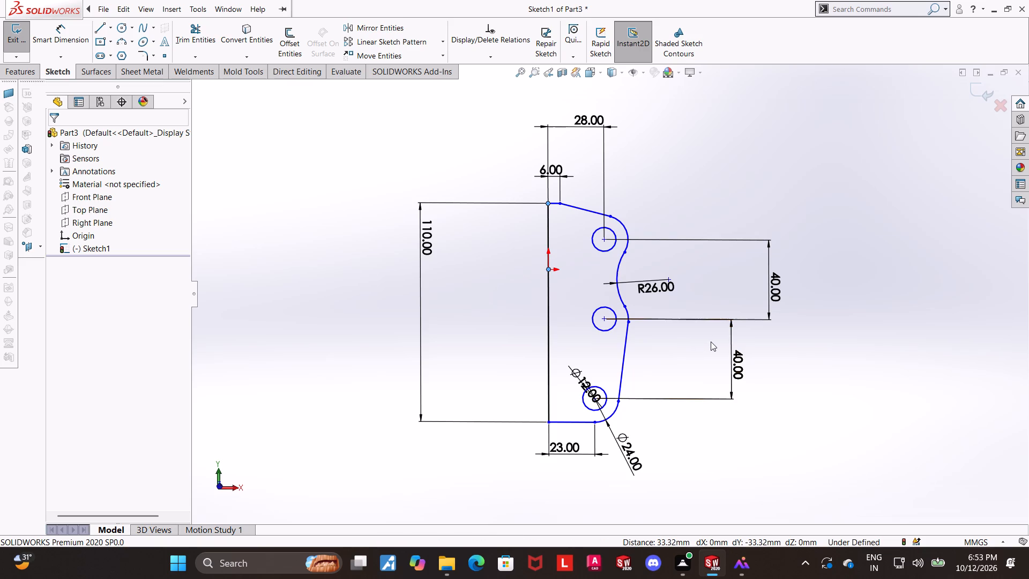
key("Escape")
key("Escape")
Examine the bottom edge, corner arc and hole dimensions of the profile for a missing constraint.
scroll(711, 342, "up", 1)
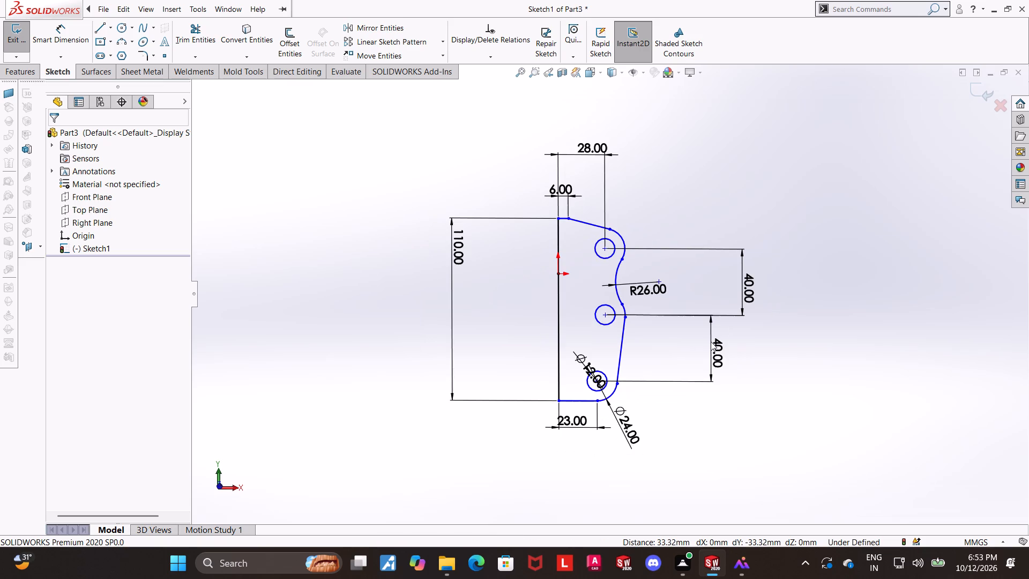
scroll(684, 381, "down", 1)
scroll(607, 389, "down", 1)
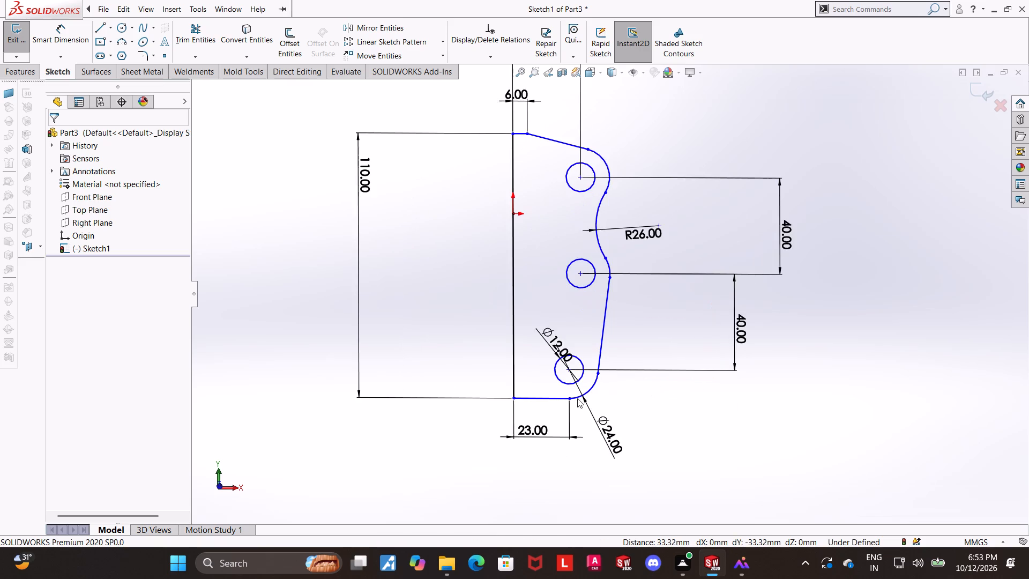
scroll(569, 400, "down", 1)
key("Escape")
key("Escape")
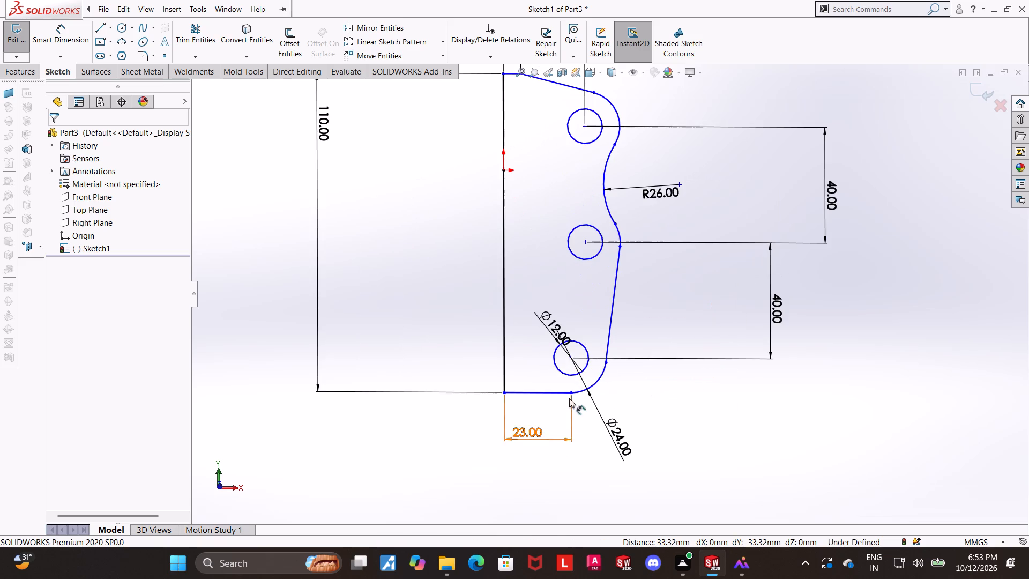
scroll(684, 382, "up", 1)
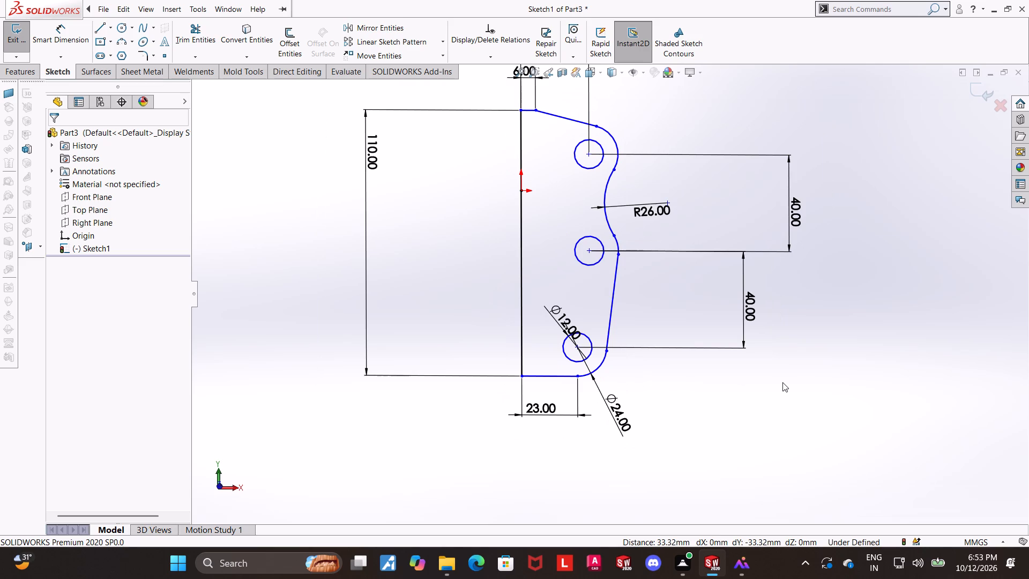
key("Escape")
key("Escape")
scroll(742, 378, "up", 3)
scroll(666, 189, "down", 2)
key("Escape")
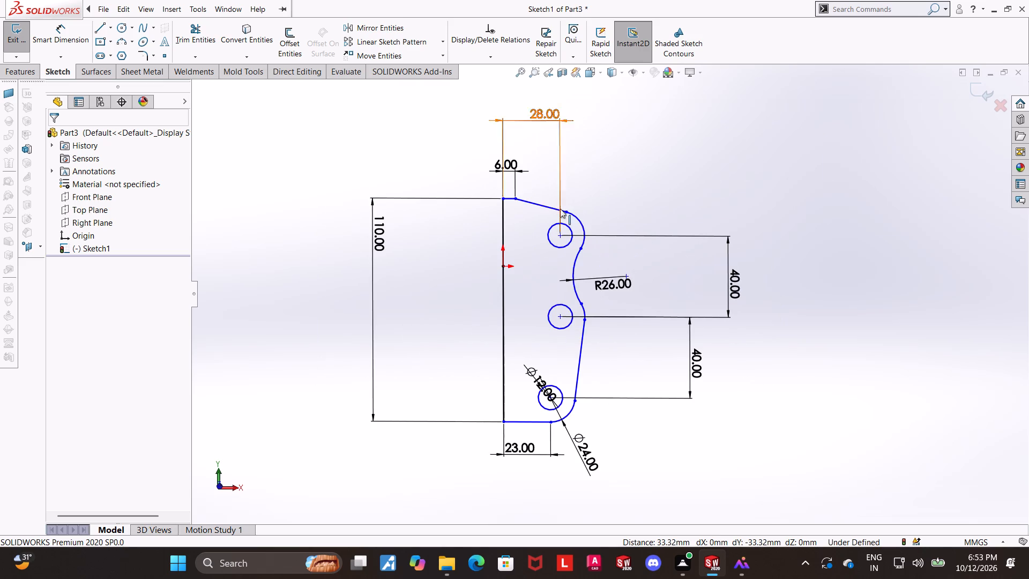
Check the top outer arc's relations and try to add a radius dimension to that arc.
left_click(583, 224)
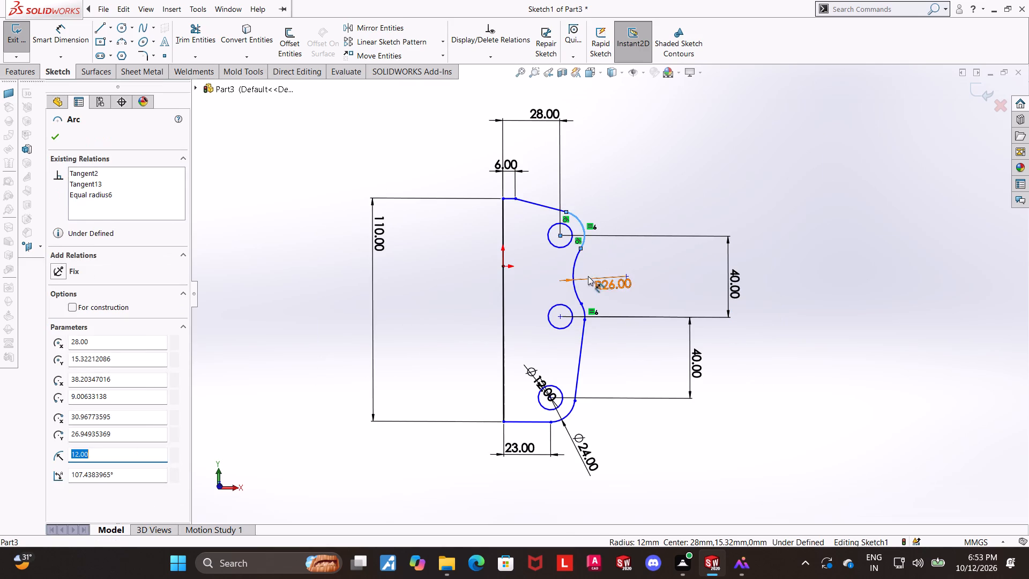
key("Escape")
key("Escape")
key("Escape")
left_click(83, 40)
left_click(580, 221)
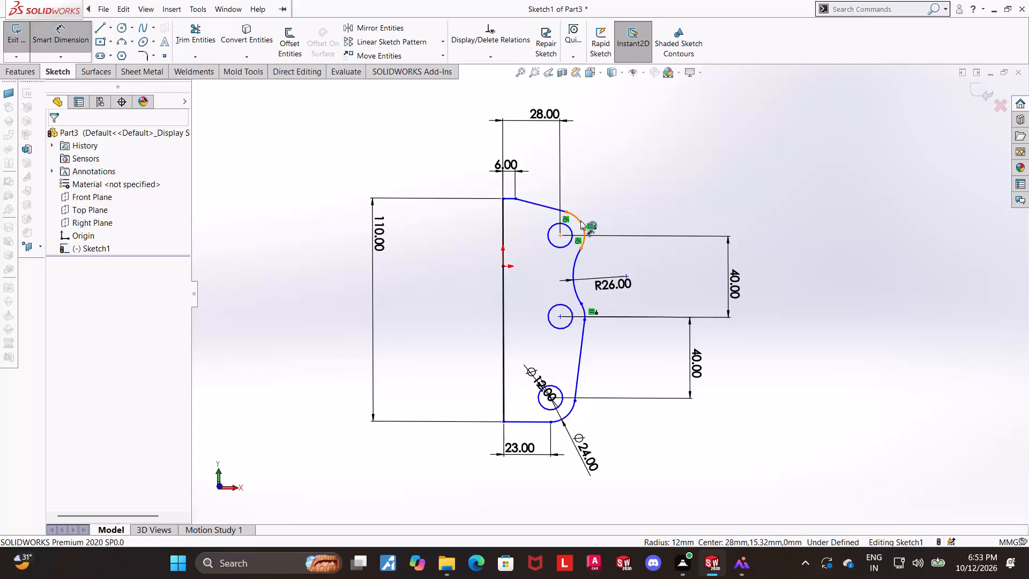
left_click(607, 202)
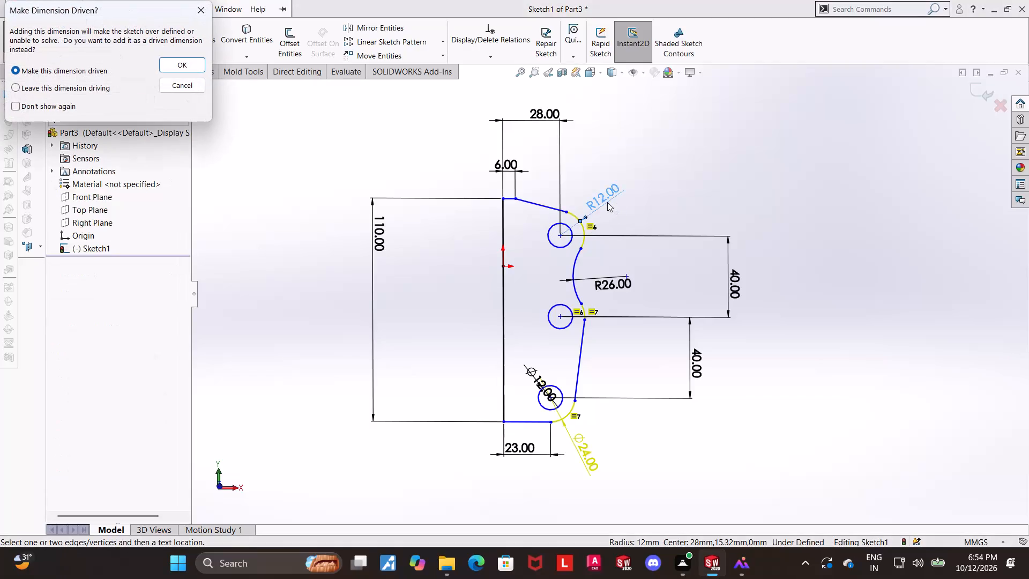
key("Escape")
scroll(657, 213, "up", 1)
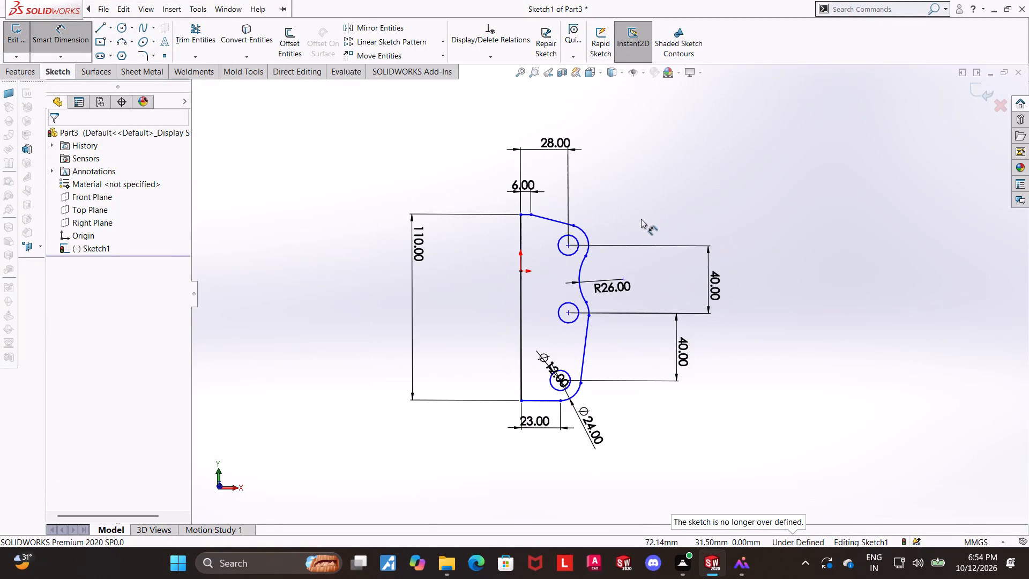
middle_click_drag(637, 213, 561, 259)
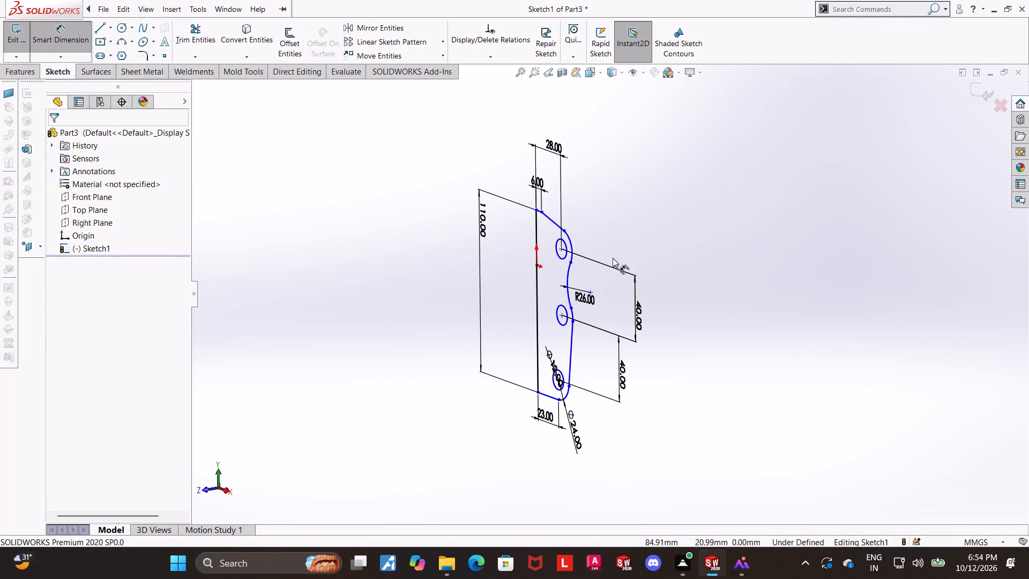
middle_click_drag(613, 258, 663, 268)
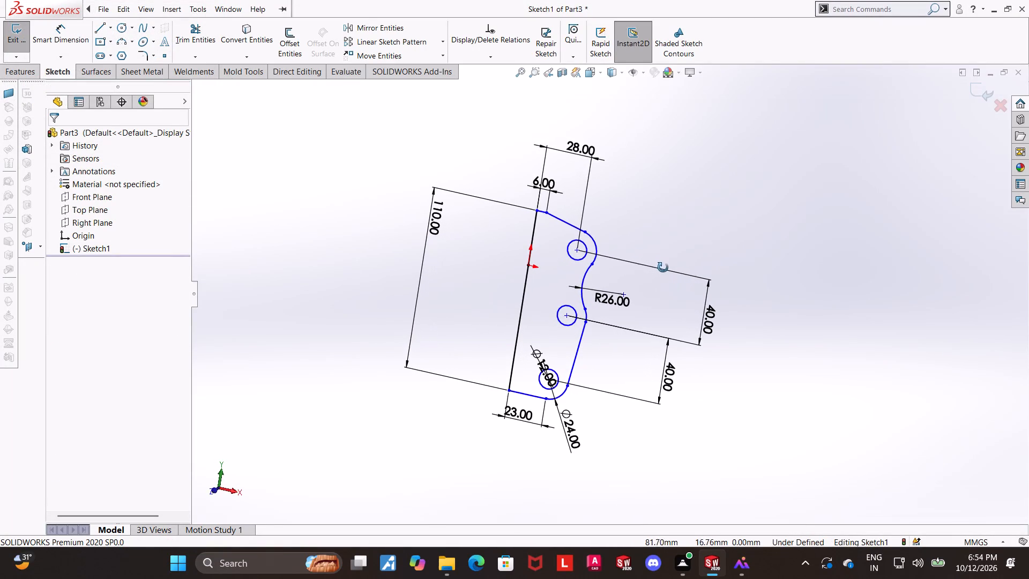
Close the profile sketch and extrude it to a blind depth of 6 mm.
middle_click_drag(663, 268, 662, 270)
left_click(971, 84)
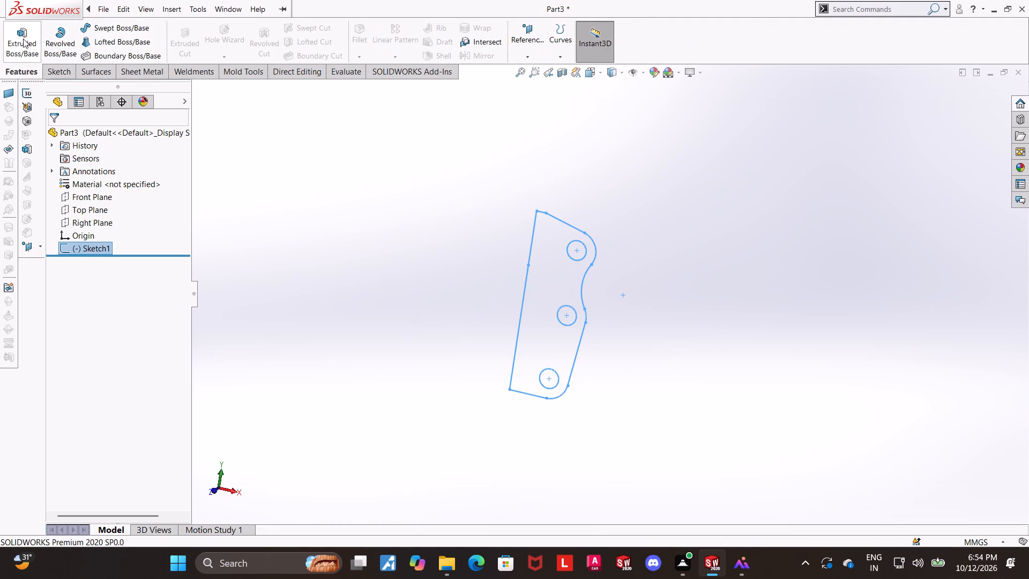
left_click(21, 38)
middle_click_drag(369, 218, 350, 223)
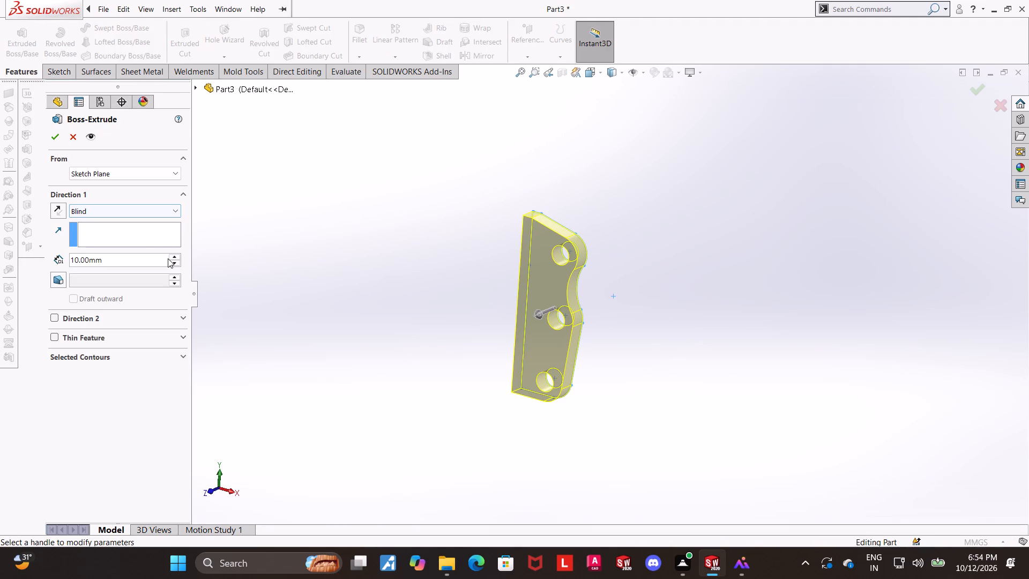
left_click(139, 260)
left_click_drag(139, 259, 24, 256)
left_click_drag(120, 255, 61, 259)
key("6")
key("Return")
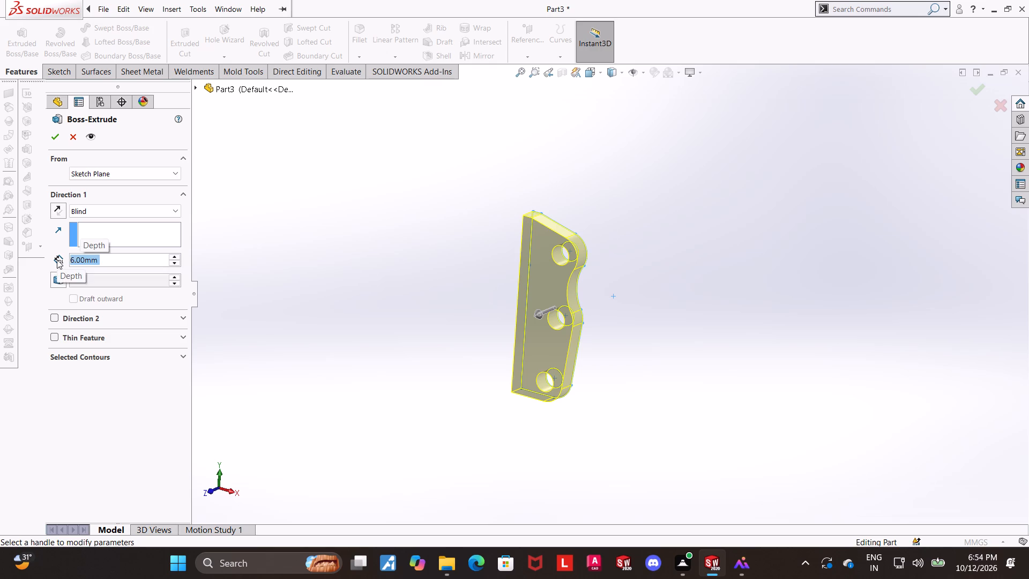
left_click(57, 138)
left_click(417, 330)
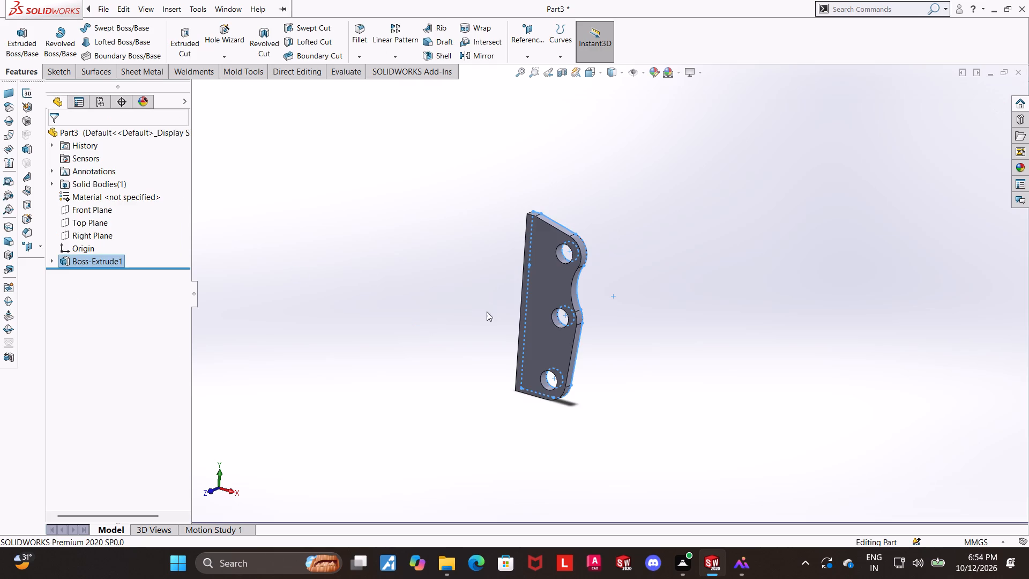
Reopen the plate's profile sketch for editing, viewed face-on.
left_click(49, 265)
left_click(51, 262)
left_click(94, 272)
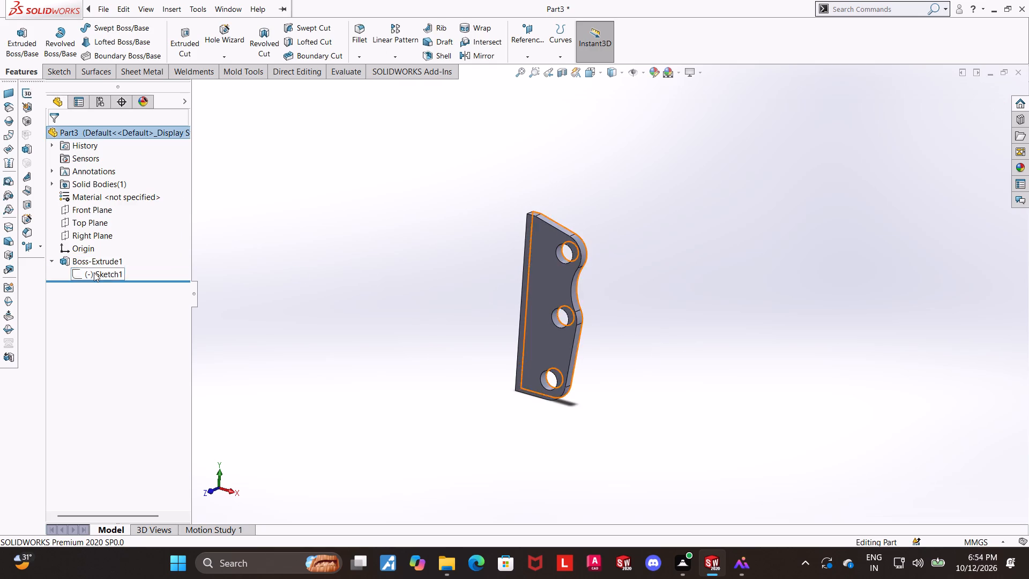
left_click(106, 242)
left_click(108, 259)
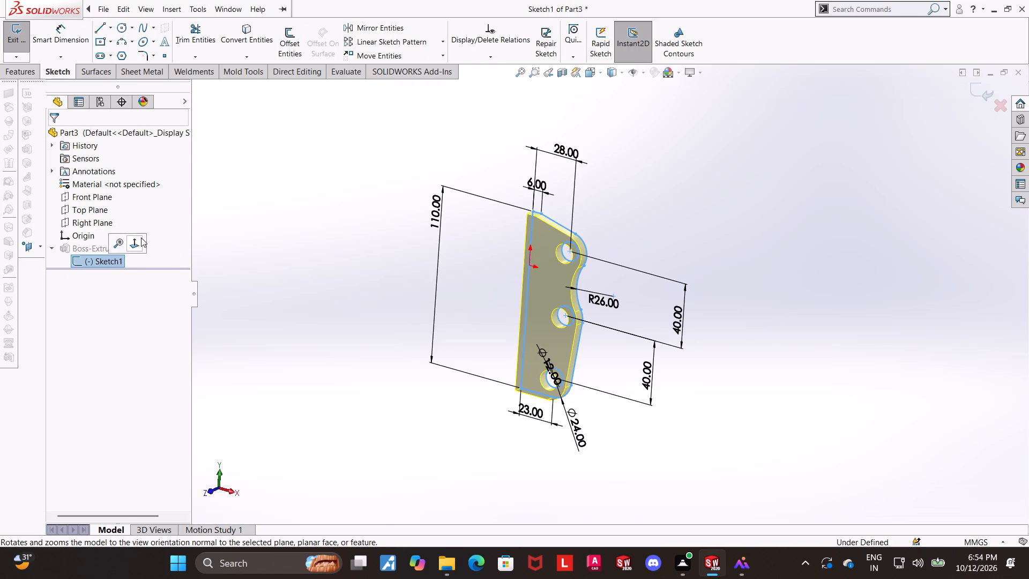
left_click(139, 239)
scroll(700, 335, "up", 2)
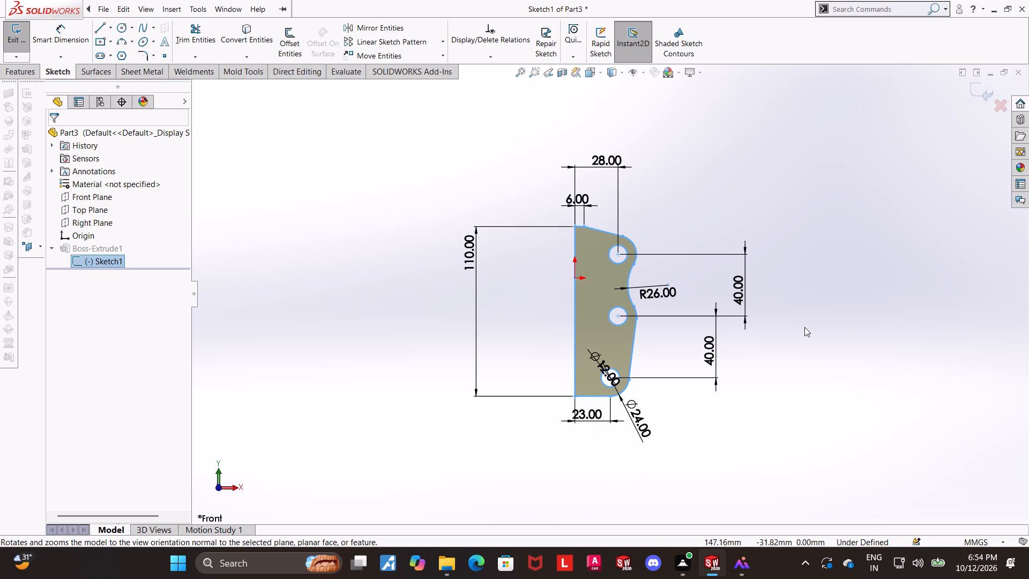
left_click(804, 327)
scroll(795, 326, "down", 1)
scroll(711, 294, "down", 1)
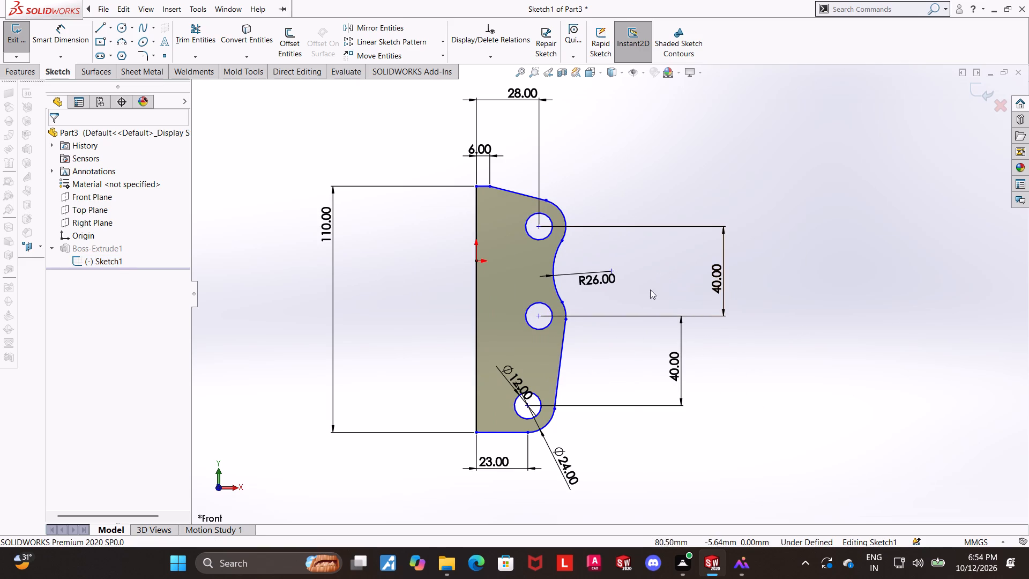
Examine the profile's end points, edges and dimensions for the missing constraint.
left_click(737, 441)
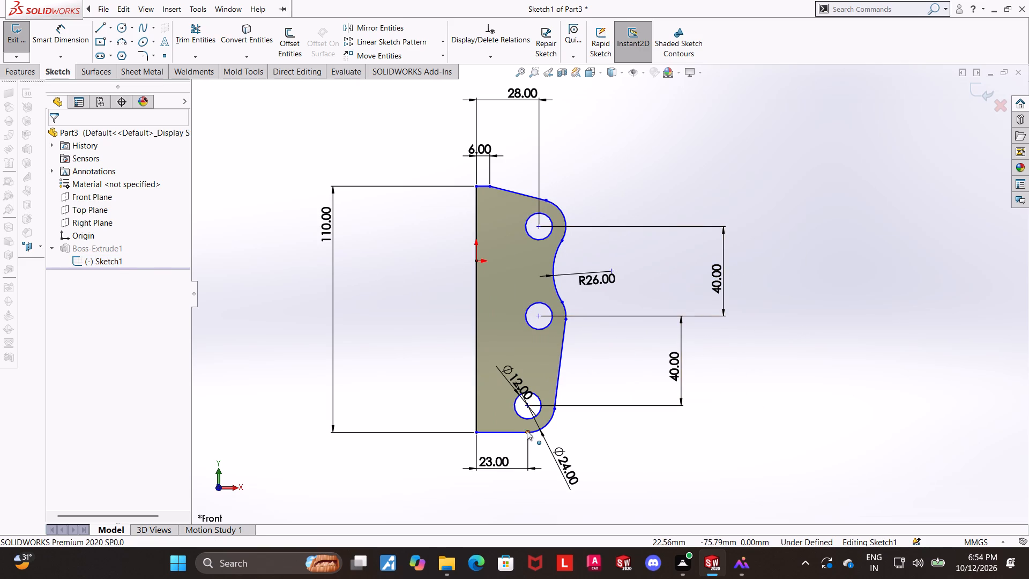
left_click(527, 430, "ctrl")
left_click(706, 439)
key("Escape")
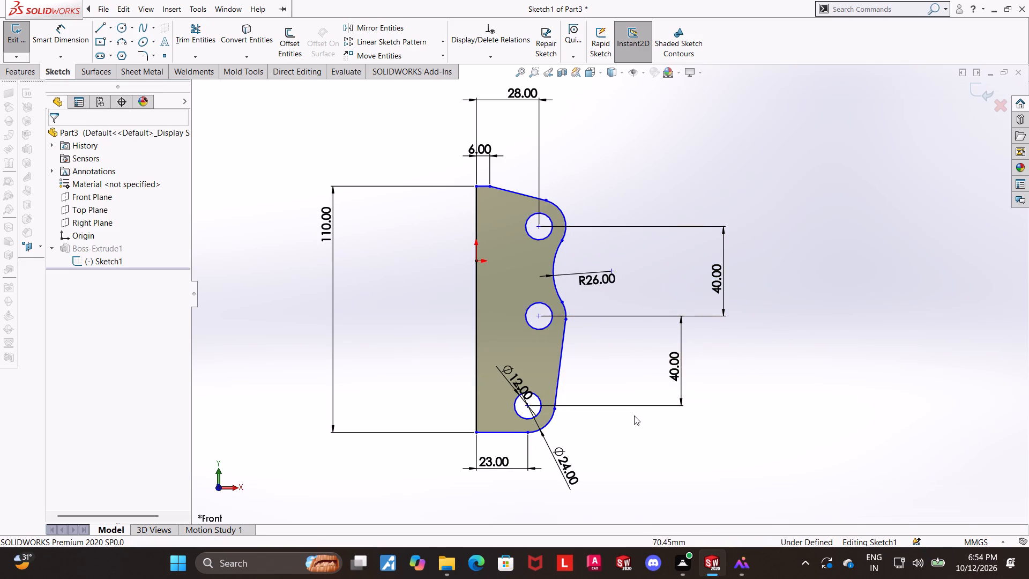
key("Escape")
key("Escape")
key("Escape")
scroll(592, 451, "up", 1)
left_click(628, 450)
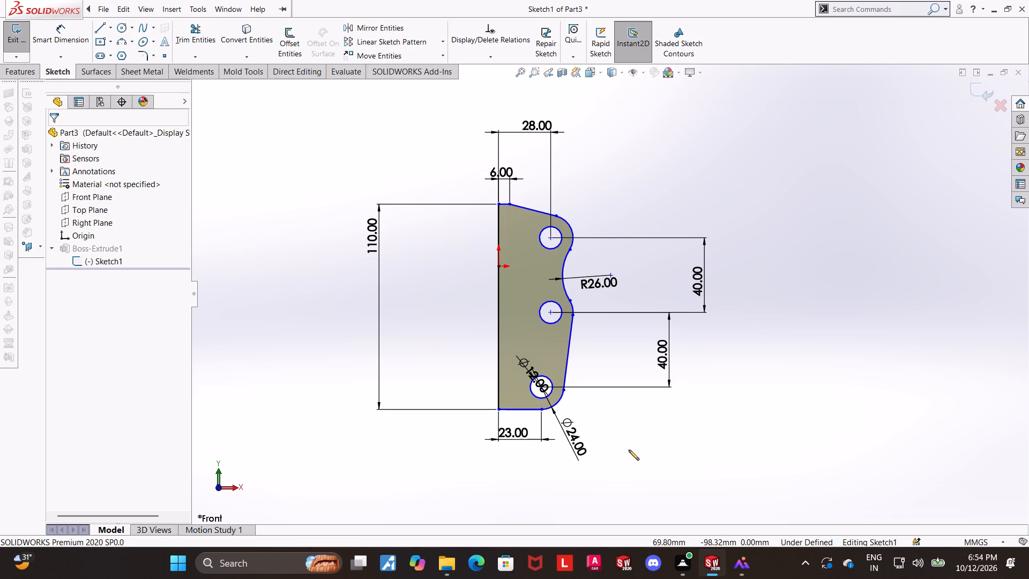
scroll(685, 403, "down", 1)
scroll(685, 403, "up", 2)
scroll(608, 132, "down", 2)
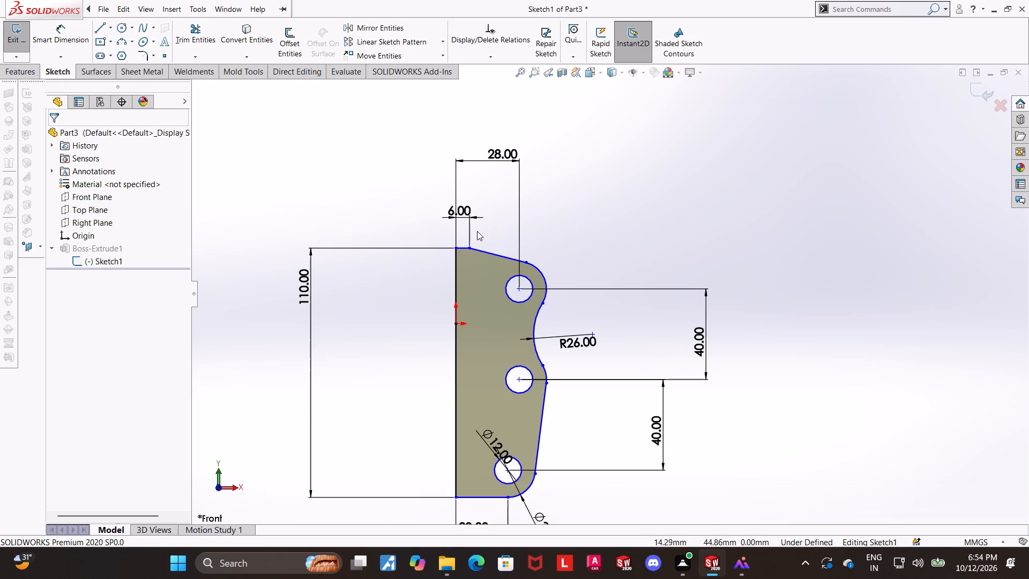
left_click(622, 205)
key("Escape")
key("Escape")
key("Escape")
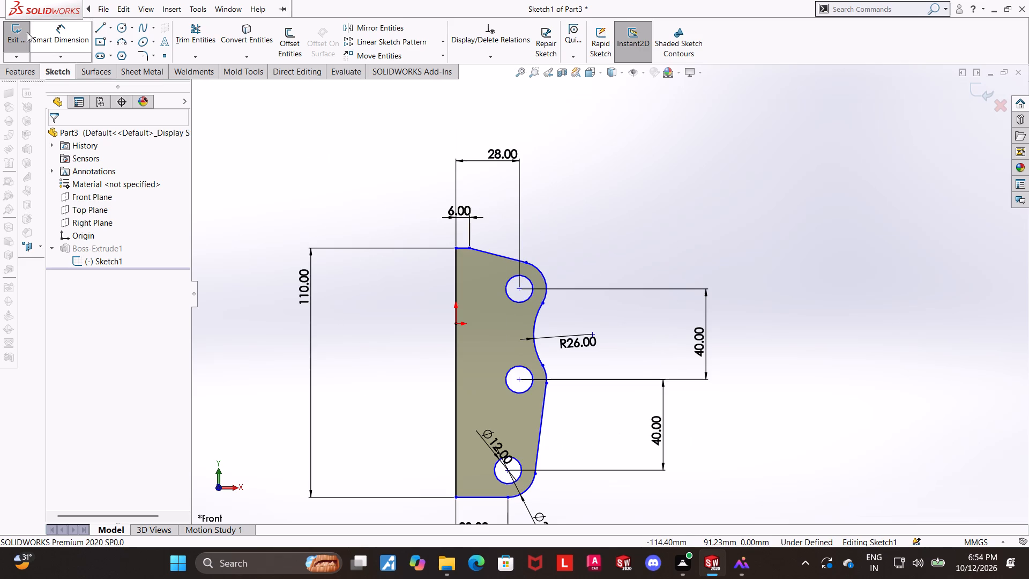
Dimension the vertical distance from the origin to the profile's top edge, set it to 30 mm, and close the sketch.
left_click(44, 33)
left_click(456, 323)
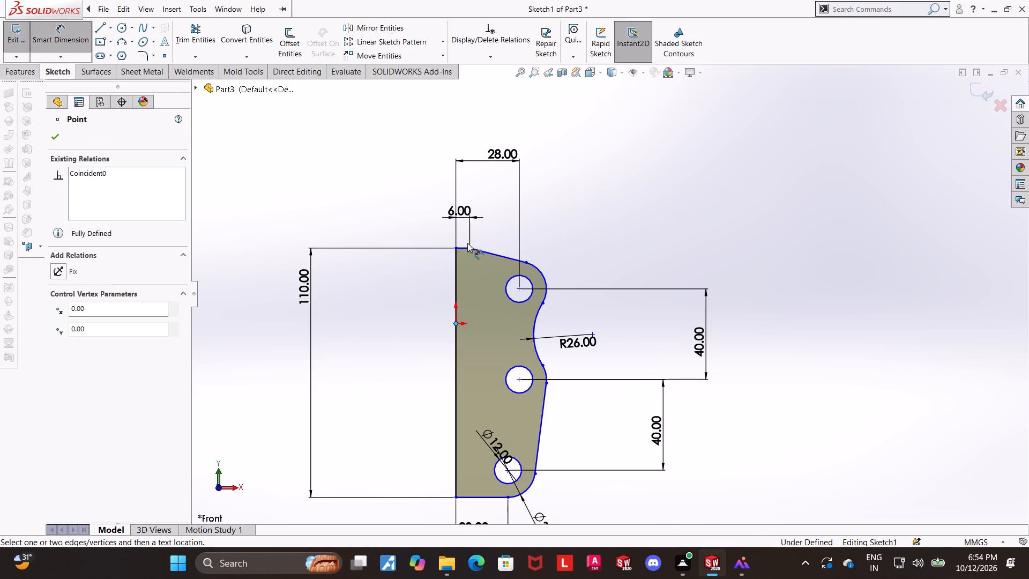
left_click(465, 246)
left_click(433, 276)
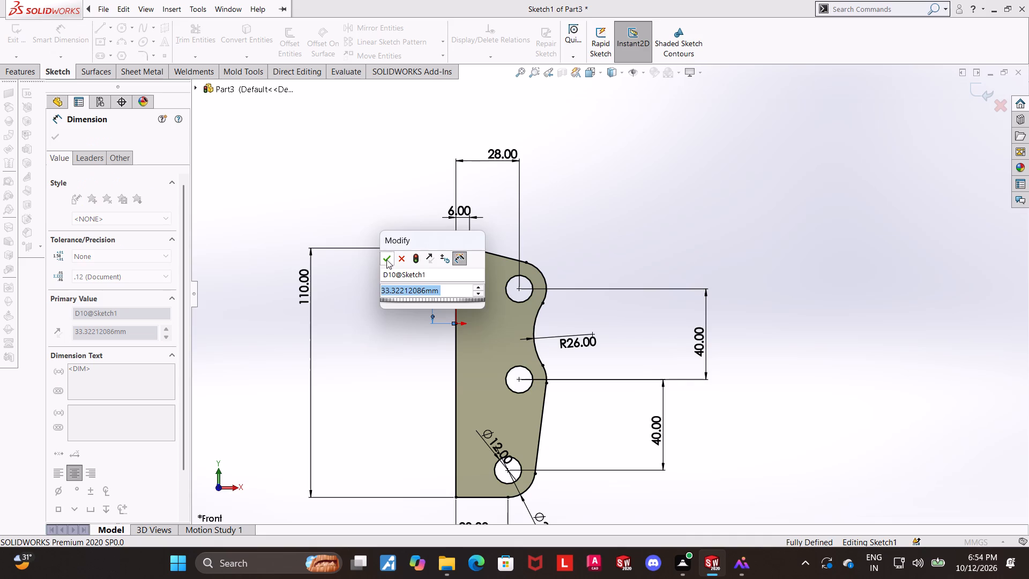
left_click(386, 259)
left_click(822, 287)
scroll(821, 286, "up", 3)
scroll(629, 275, "down", 2)
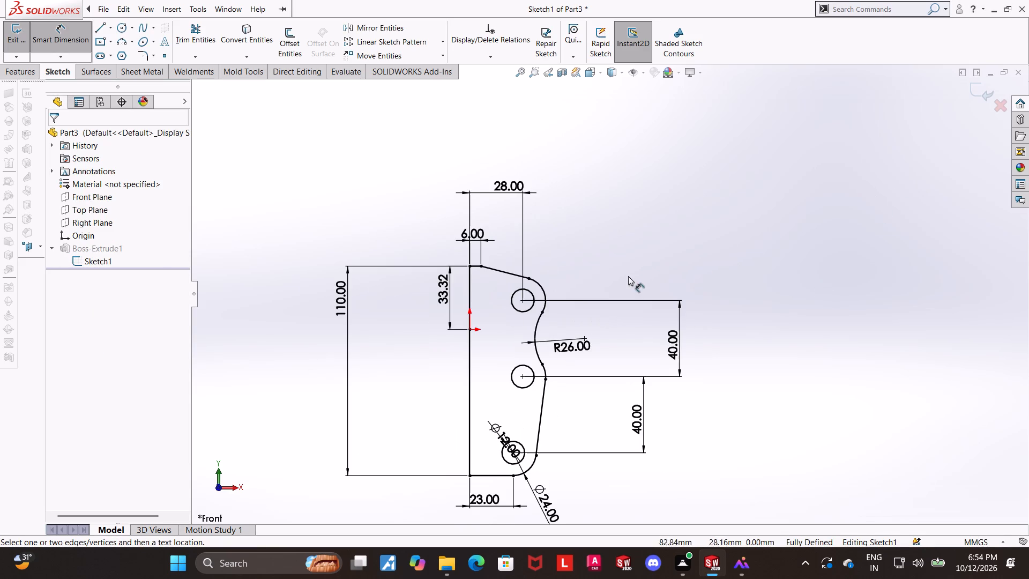
double_click(444, 291)
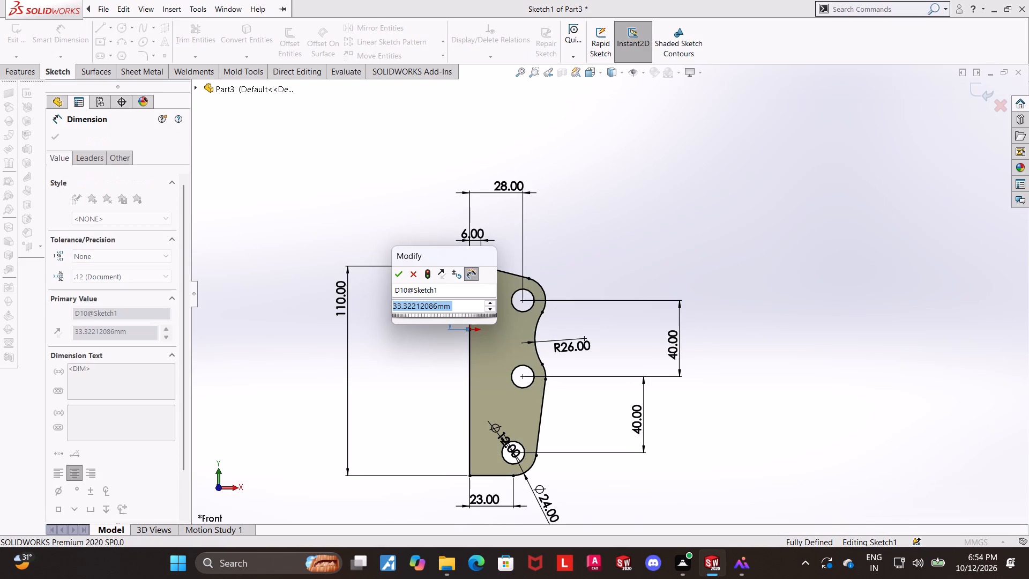
type("30")
key("Return")
key("Escape")
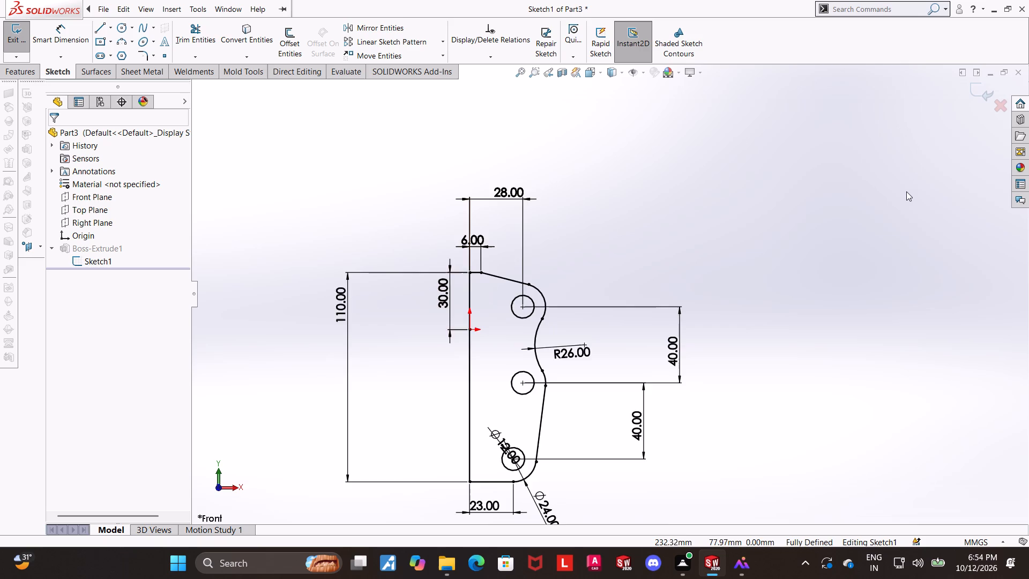
scroll(903, 194, "up", 1)
left_click(901, 194)
left_click(981, 93)
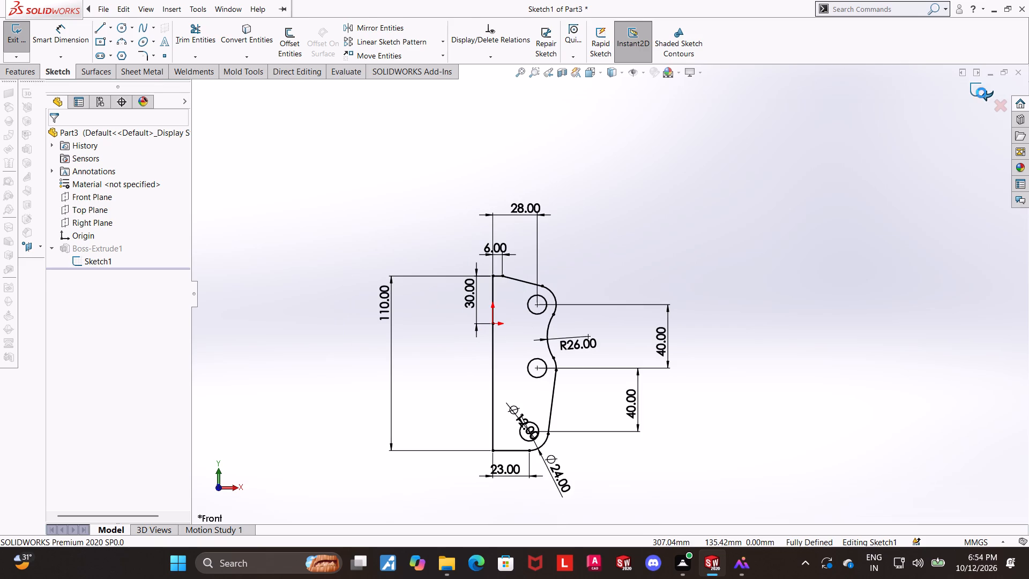
middle_click_drag(785, 208, 739, 228)
left_click(754, 281)
scroll(592, 335, "up", 1)
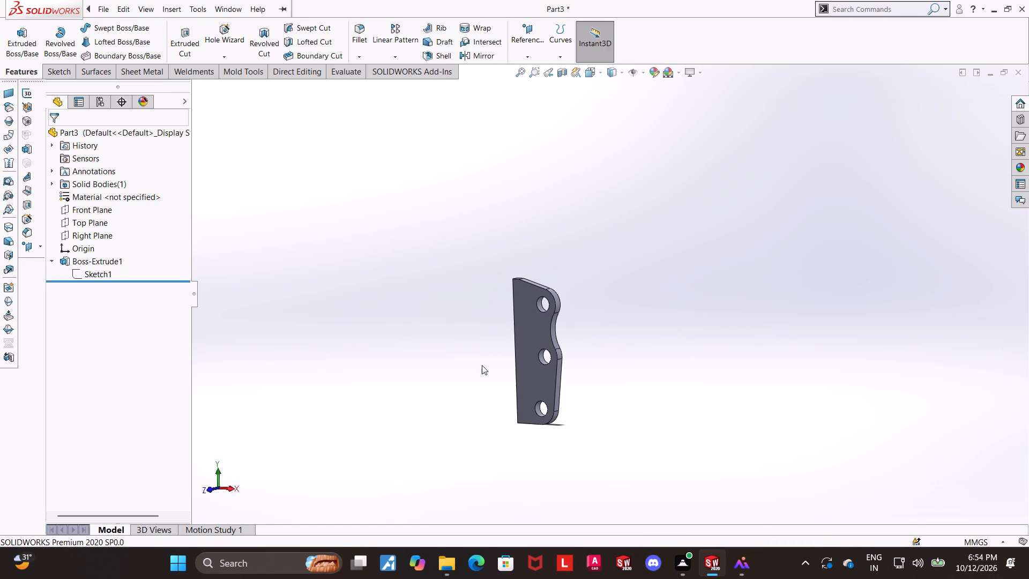
scroll(468, 366, "down", 1)
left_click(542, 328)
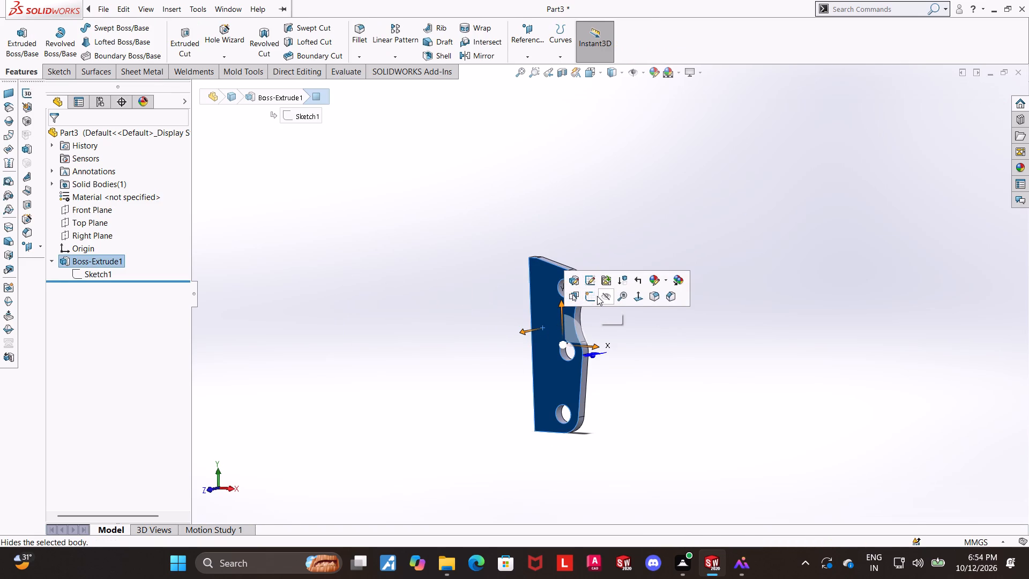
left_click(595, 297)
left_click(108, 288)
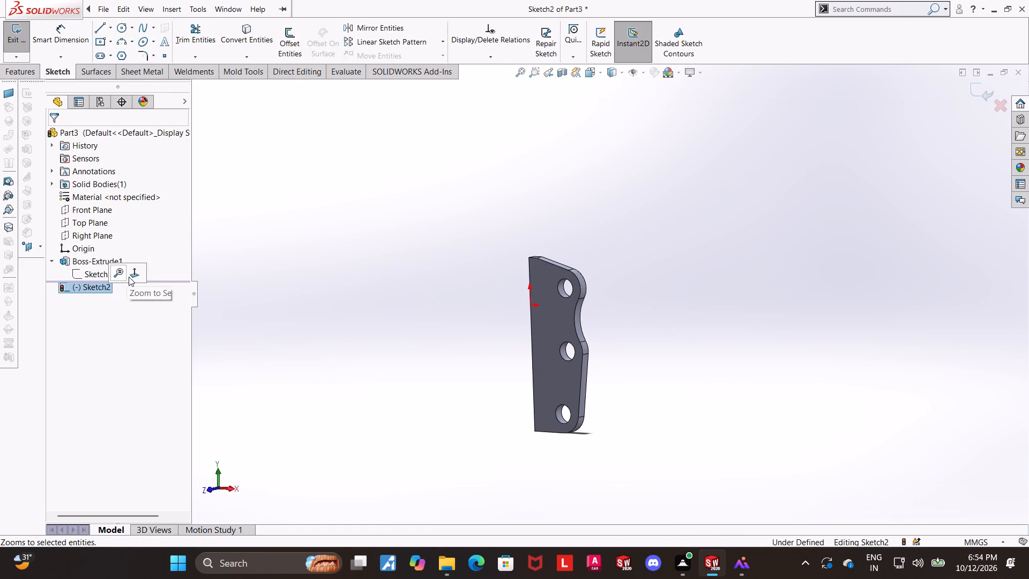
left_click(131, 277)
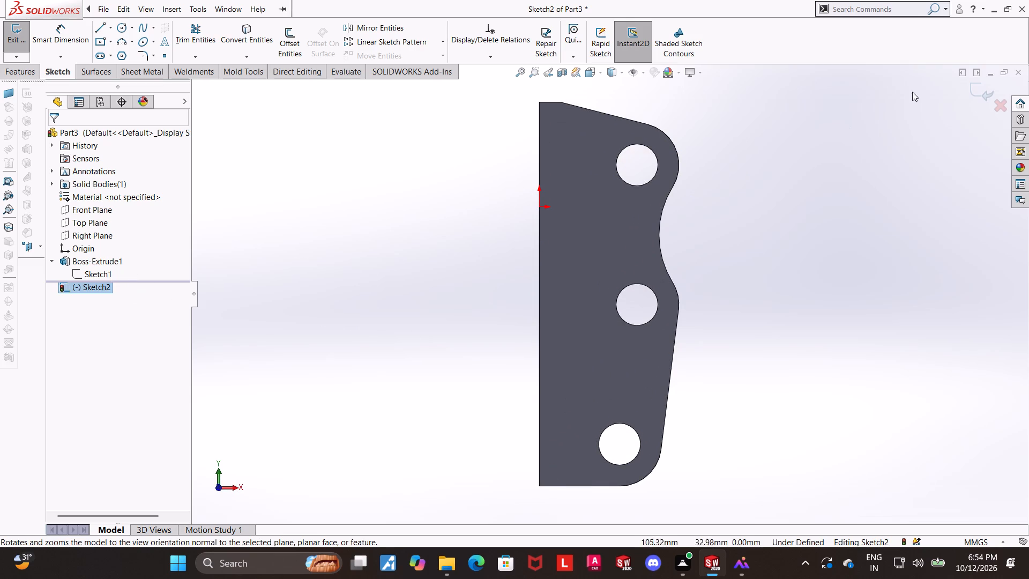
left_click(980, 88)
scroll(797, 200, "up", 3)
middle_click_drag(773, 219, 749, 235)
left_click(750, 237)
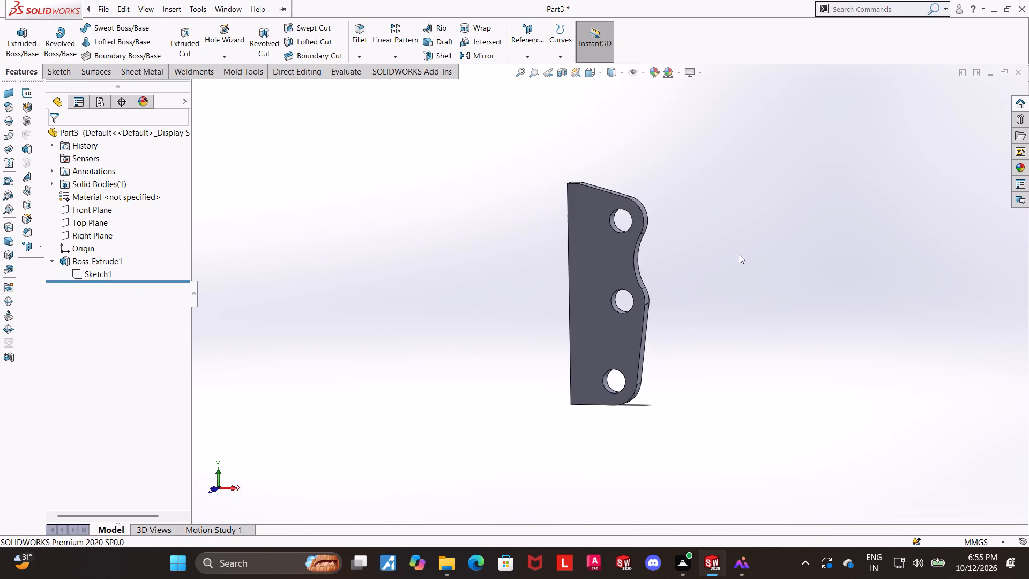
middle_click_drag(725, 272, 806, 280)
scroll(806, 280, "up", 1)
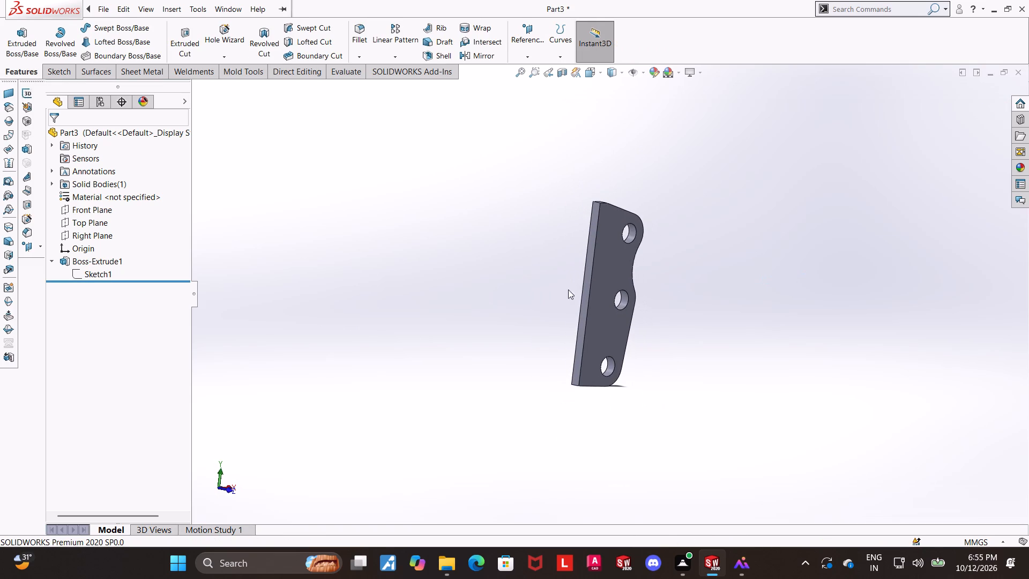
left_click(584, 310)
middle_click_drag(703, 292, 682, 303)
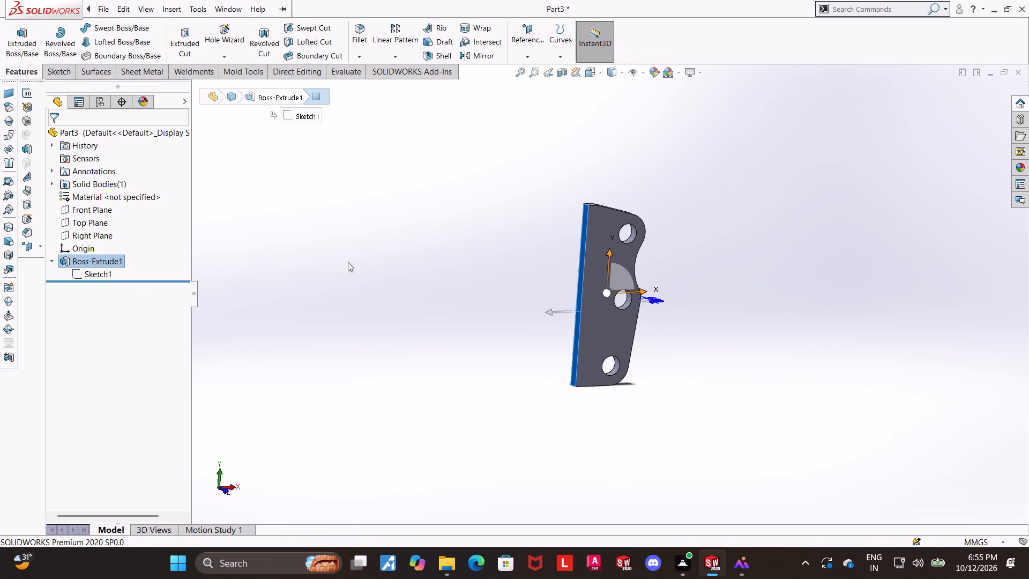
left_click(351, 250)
On the Right Plane, sketch a horizontal line about 106 mm long from the plate's upper back corner and a vertical line down from its end.
left_click(105, 236)
middle_click_drag(376, 259, 236, 240)
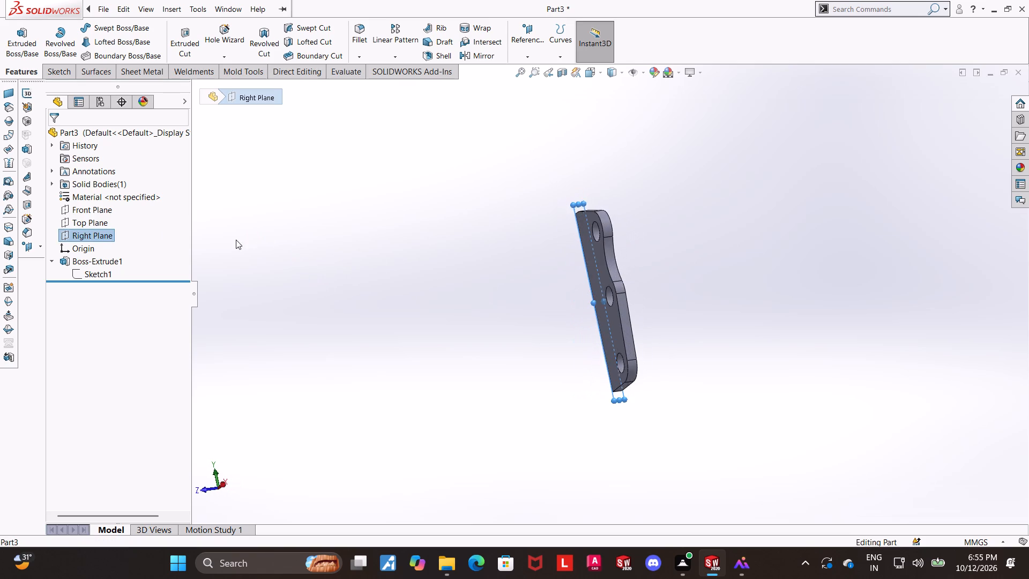
middle_click_drag(236, 240, 241, 240)
left_click(88, 234)
left_click(96, 218)
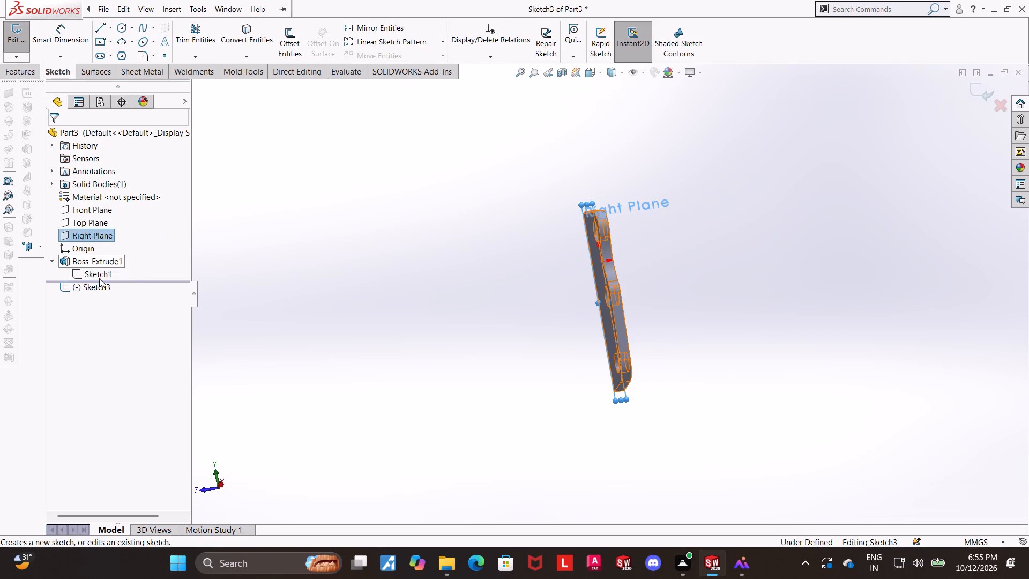
left_click(98, 284)
left_click(124, 274)
scroll(680, 309, "up", 4)
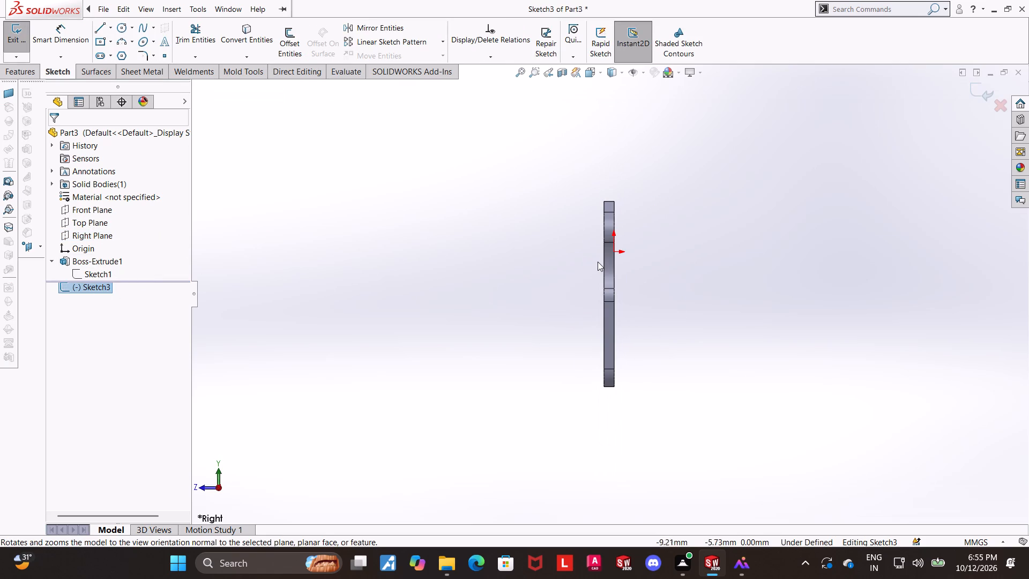
scroll(596, 262, "down", 1)
scroll(592, 265, "up", 1)
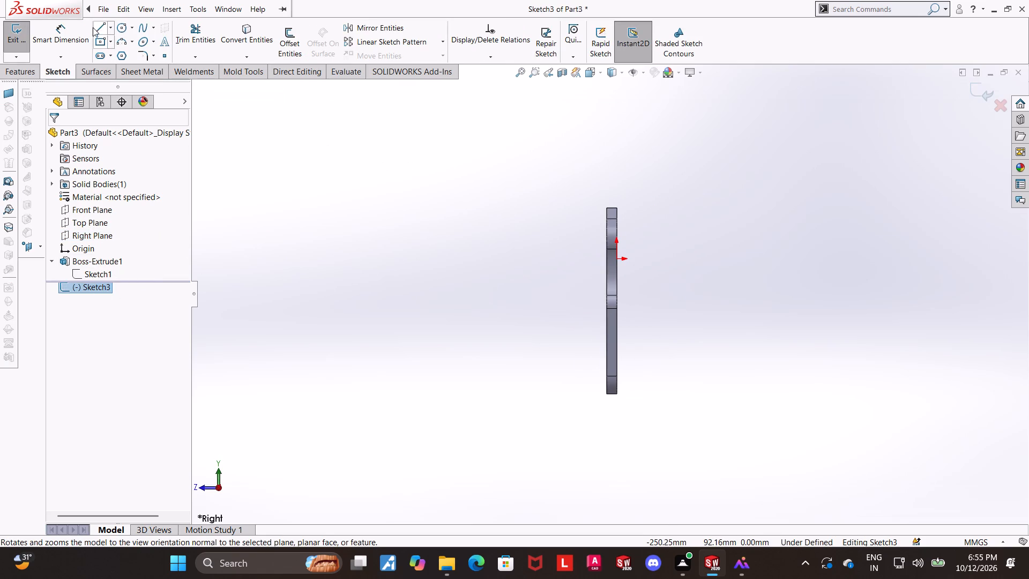
left_click(94, 26)
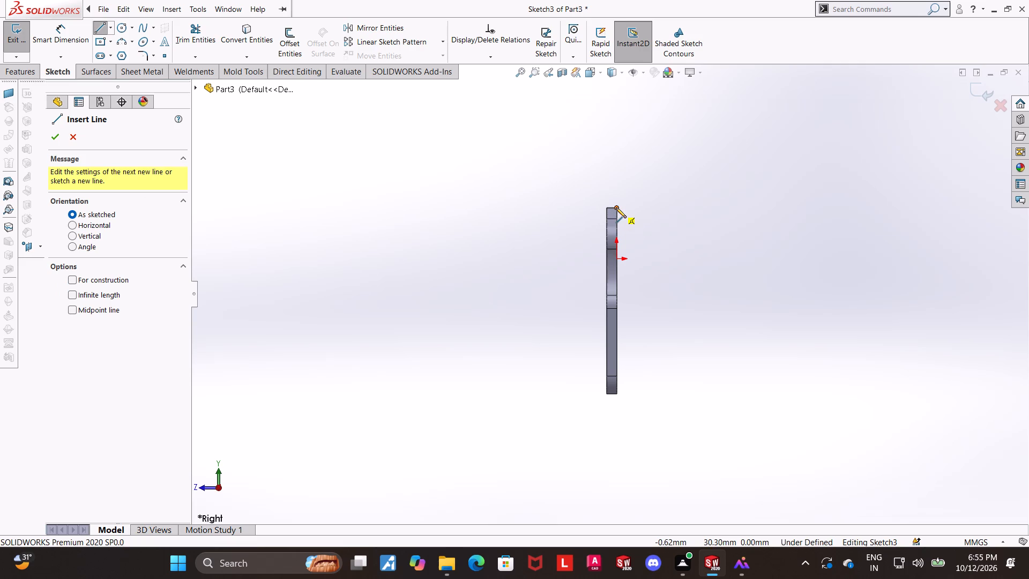
left_click(616, 207)
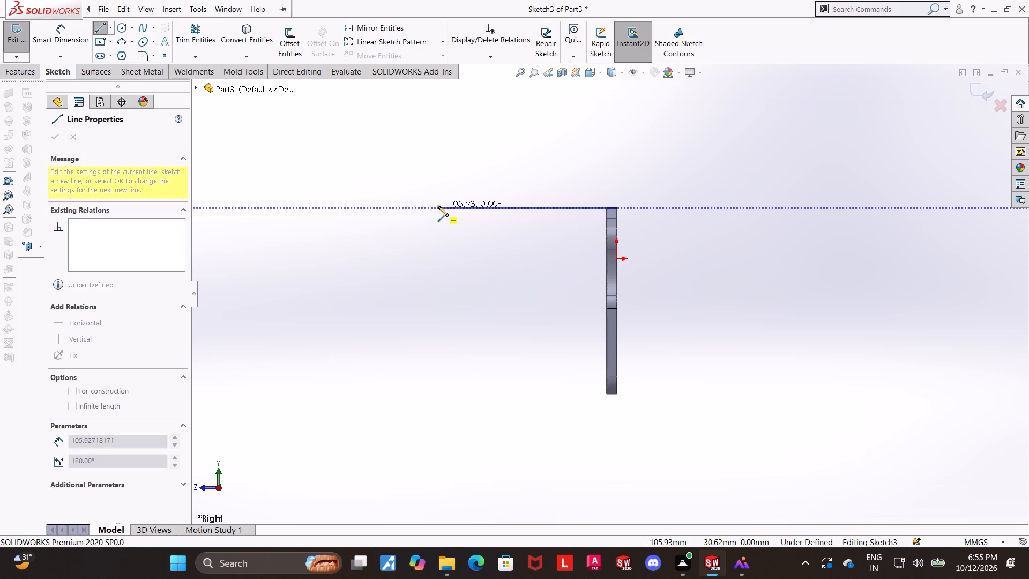
left_click(438, 206)
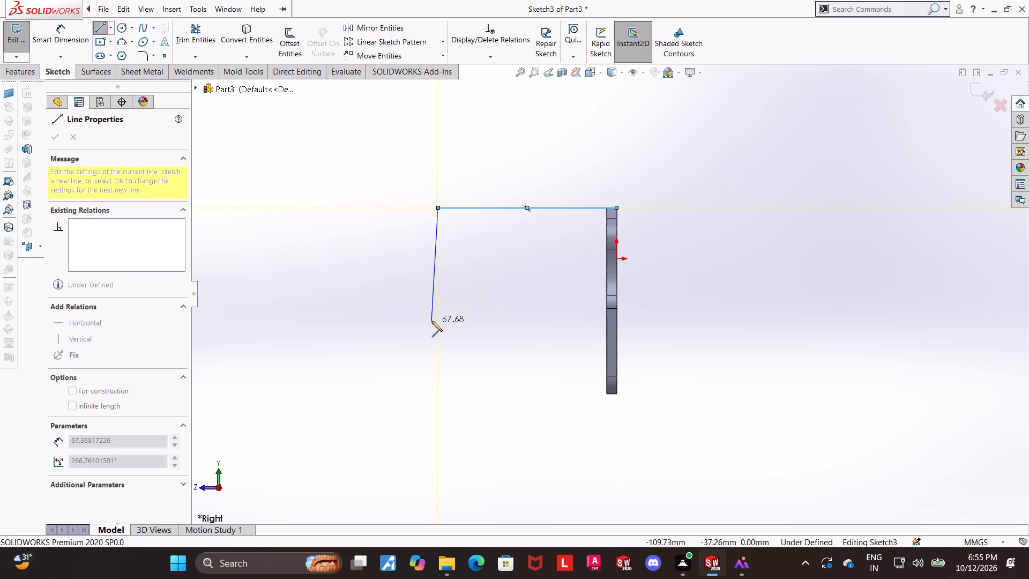
left_click(438, 324)
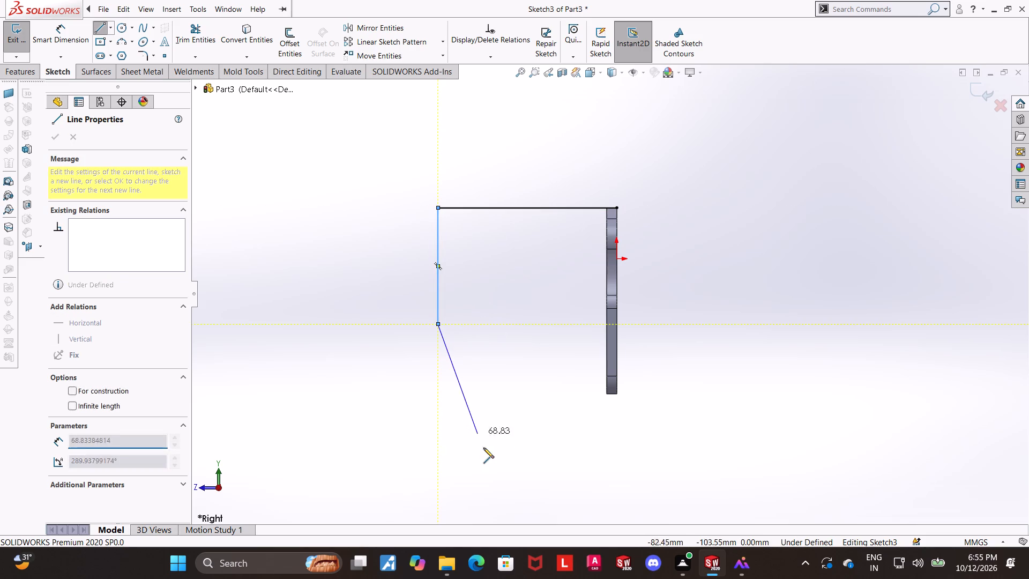
key("Escape")
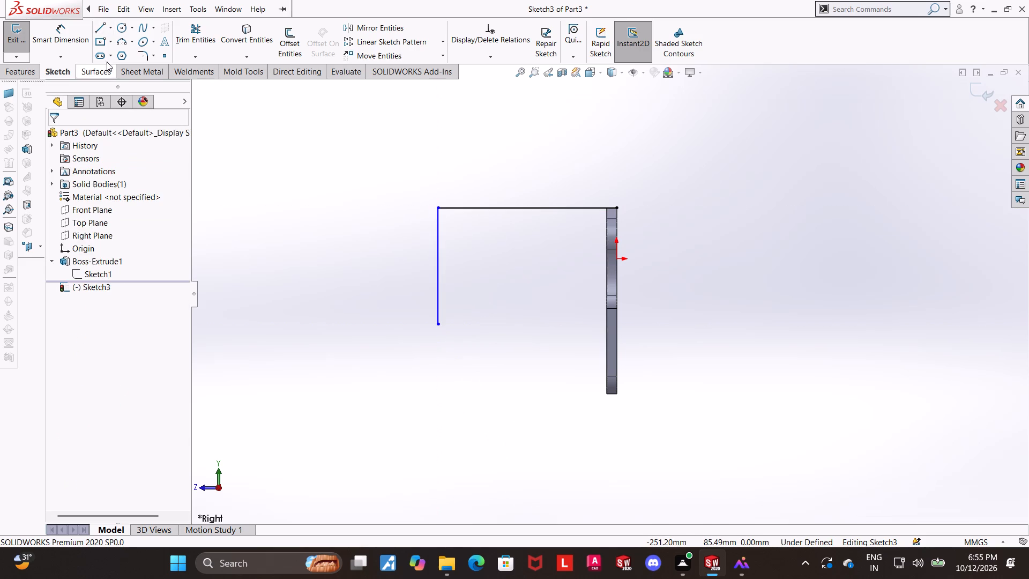
Sketch a horizontal line about 76 mm long outward from the plate's lower back corner.
left_click(101, 24)
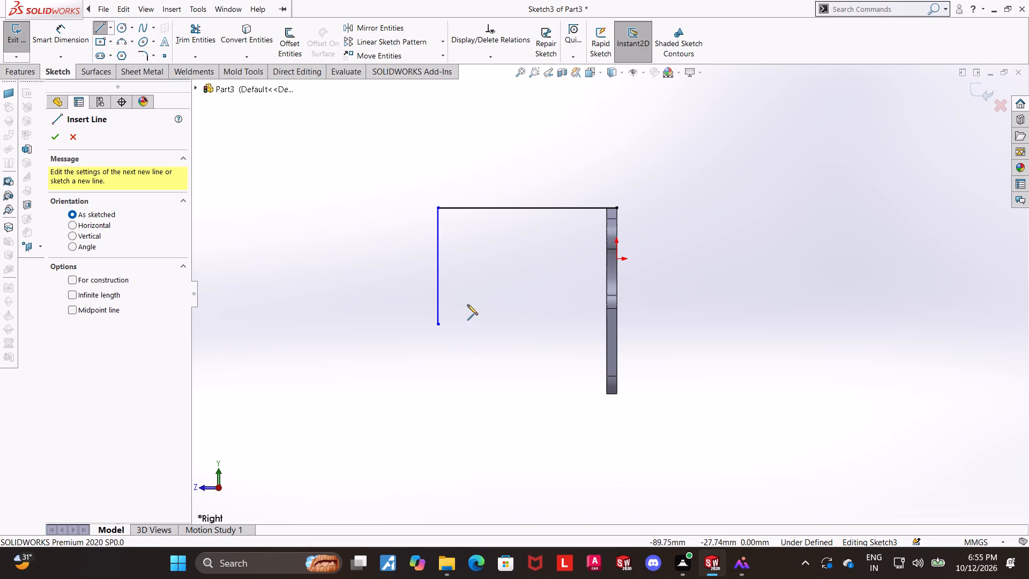
left_click(605, 395)
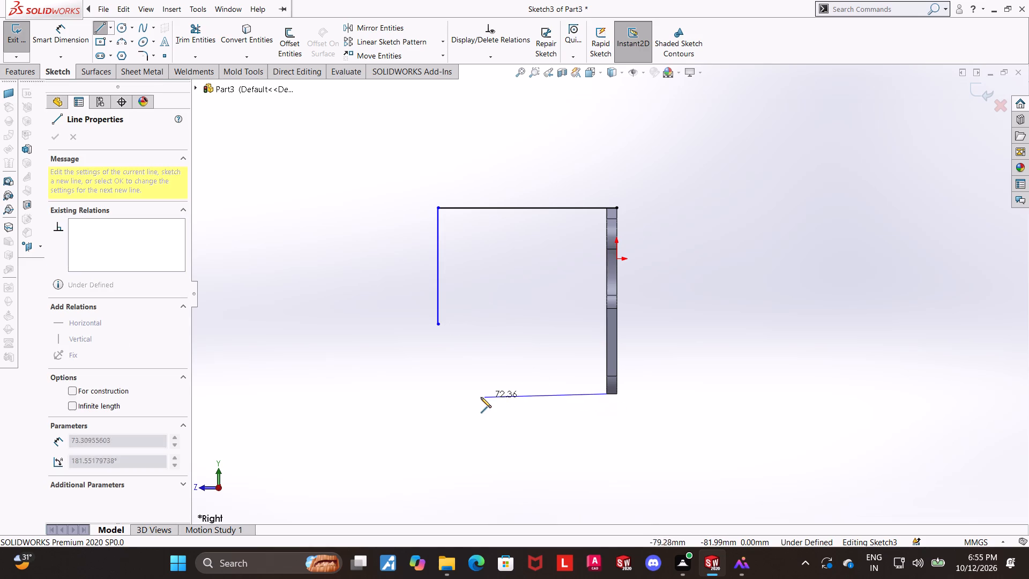
left_click(478, 391)
key("Escape")
key("Escape")
key("Escape")
Sketch a circle of about 26 mm radius centred directly above the lower line's free end, passing through that end tangent to the line.
left_click(120, 28)
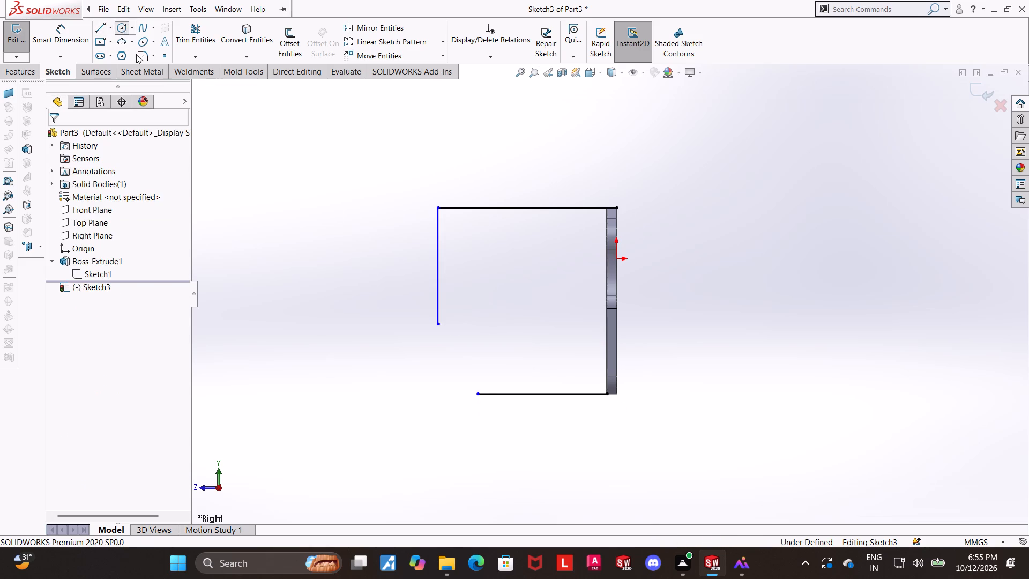
left_click(478, 350)
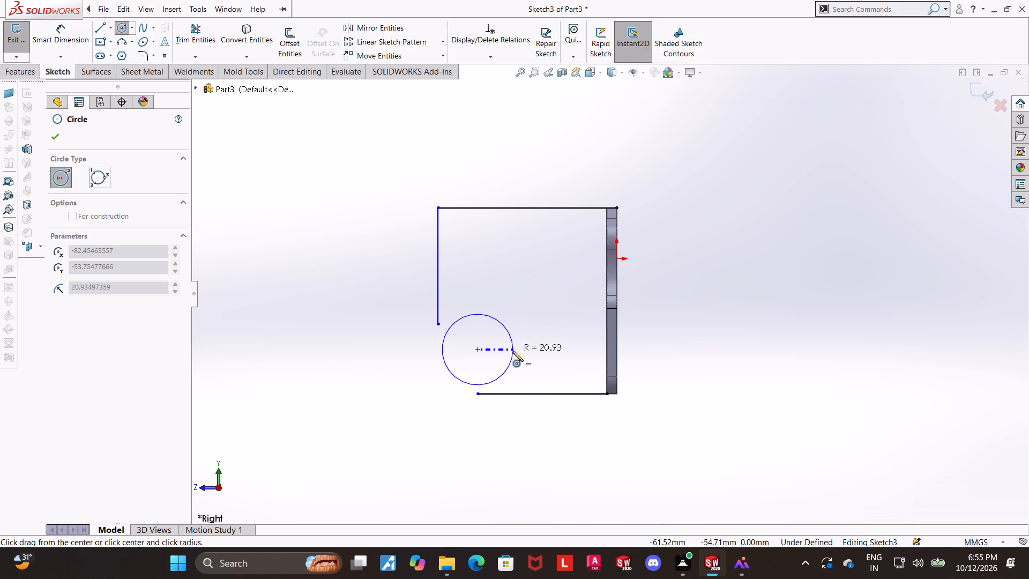
left_click(479, 394)
key("Escape")
key("Escape")
Dimension the circle's diameter and set it to 40 mm.
left_click(71, 50)
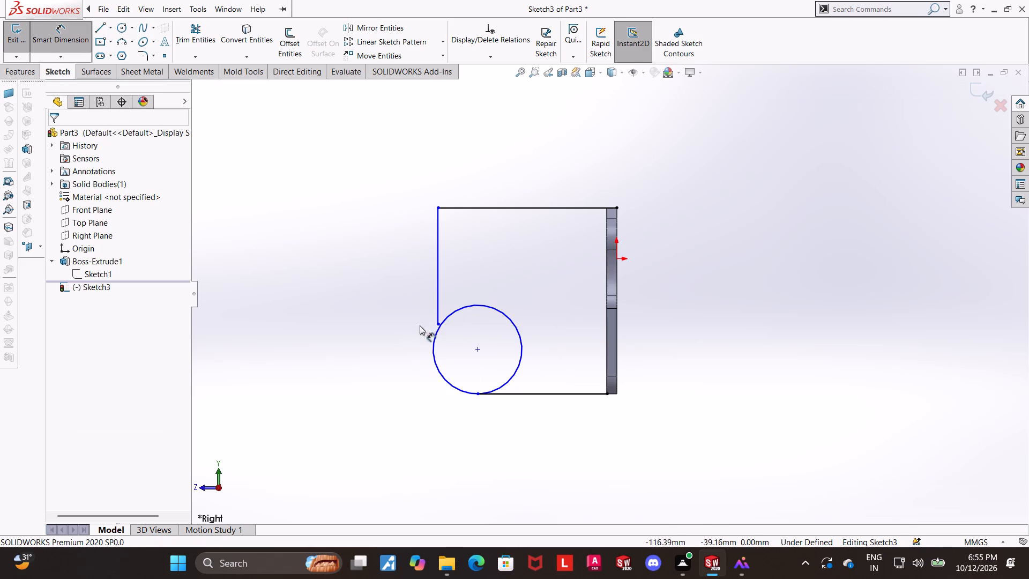
left_click(440, 374)
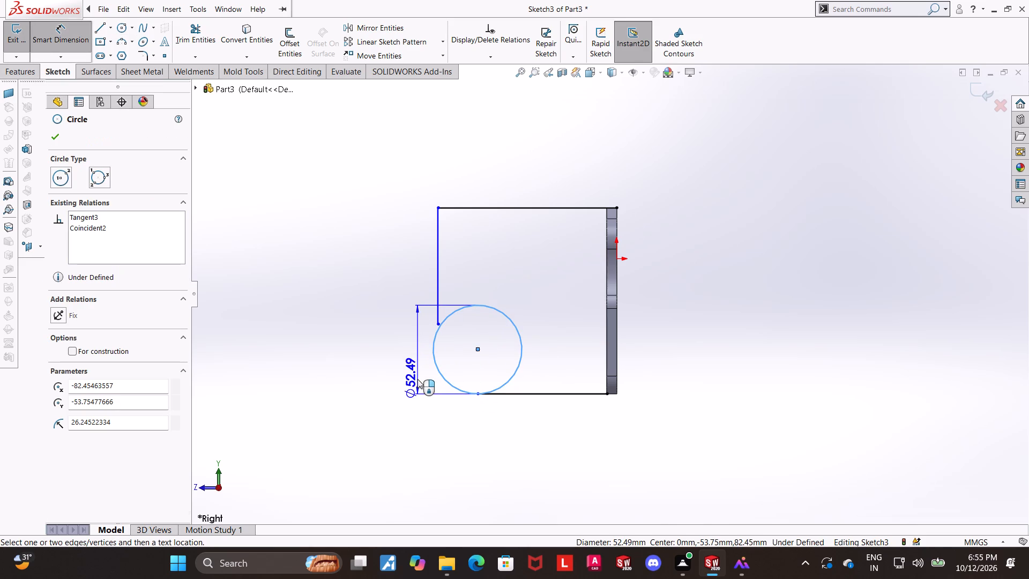
left_click(417, 379)
type("40")
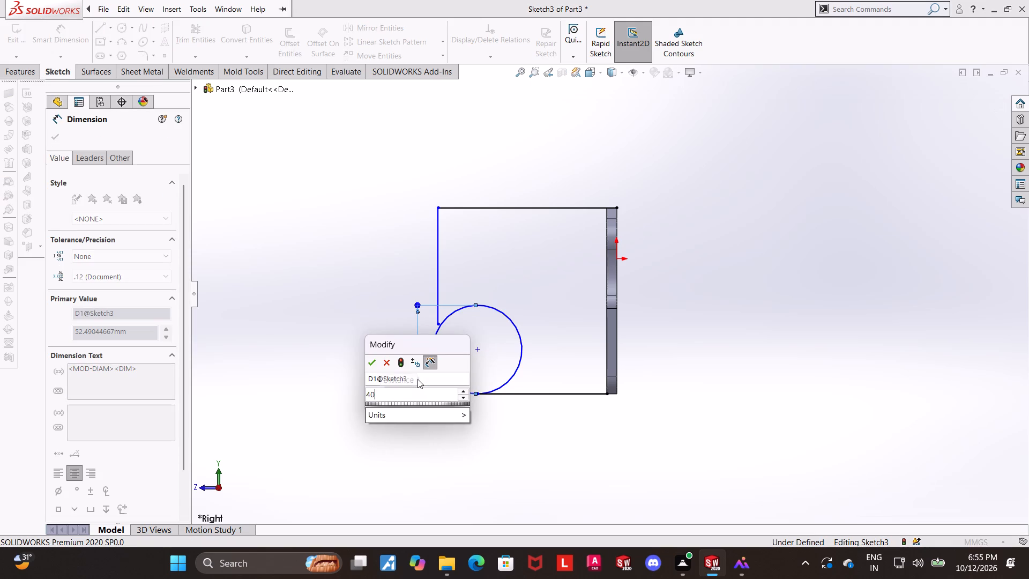
key("Return")
key("Escape")
key("Escape")
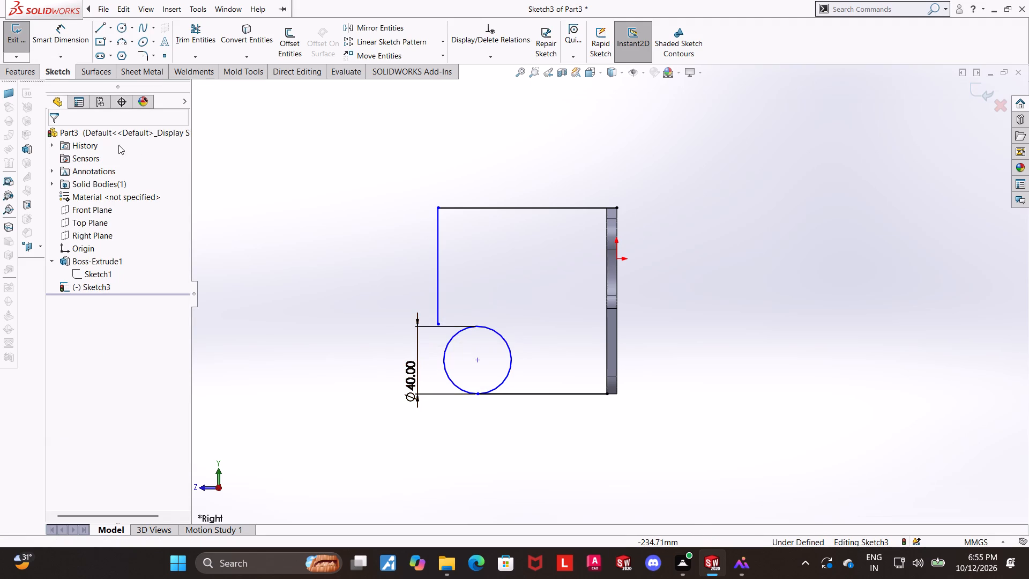
Sketch a slanted line from the vertical line's lower end to the circle and make the two tangent.
left_click(100, 27)
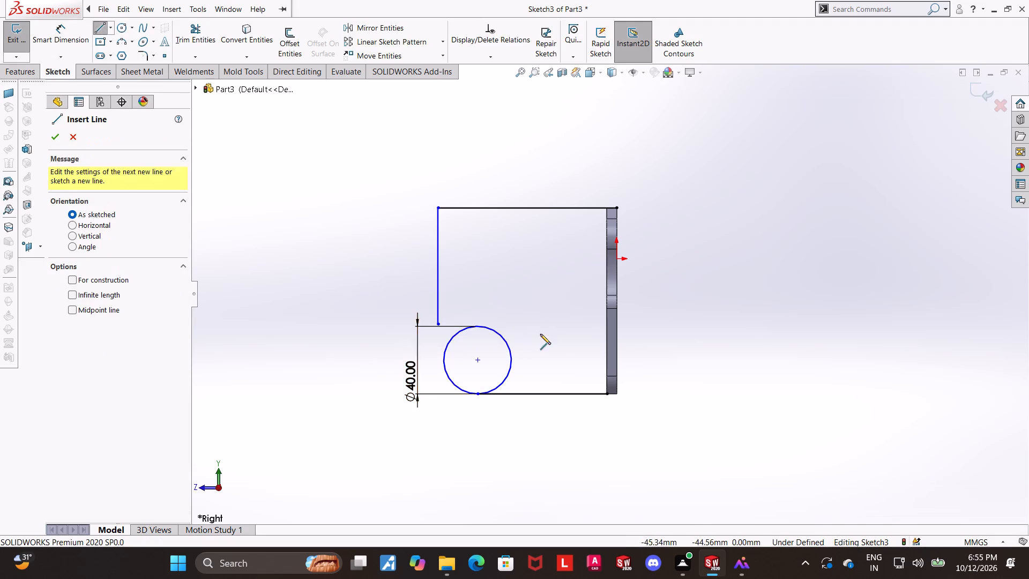
left_click(439, 326)
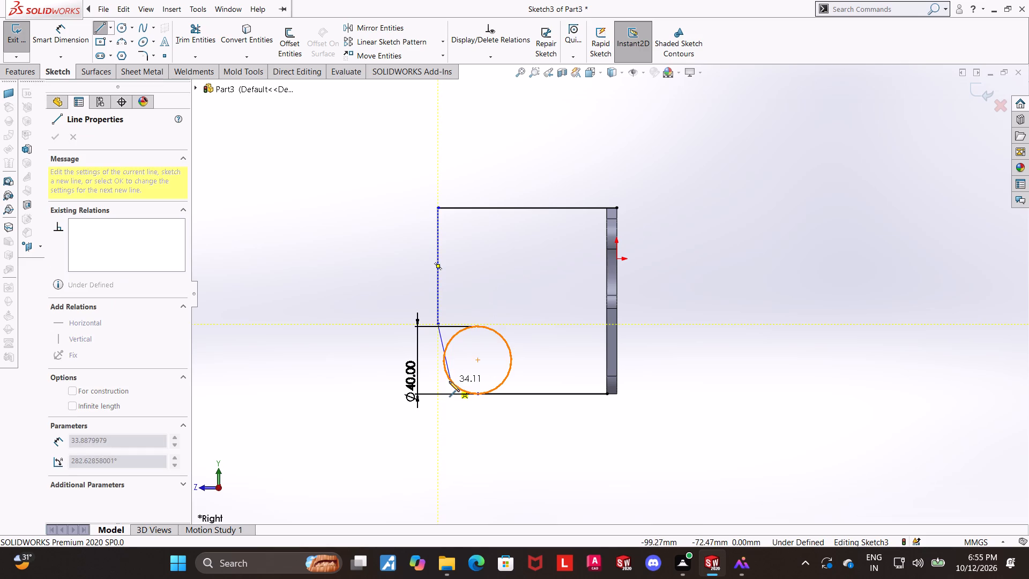
left_click(449, 381)
key("Escape")
key("Escape")
left_click(450, 338)
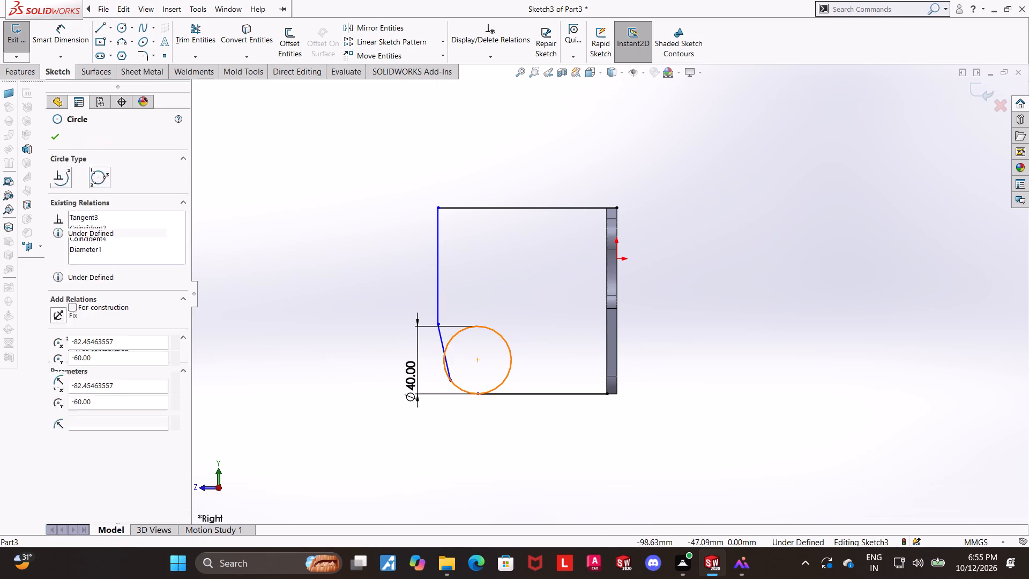
left_click(441, 343, "ctrl")
left_click(57, 325)
key("Escape")
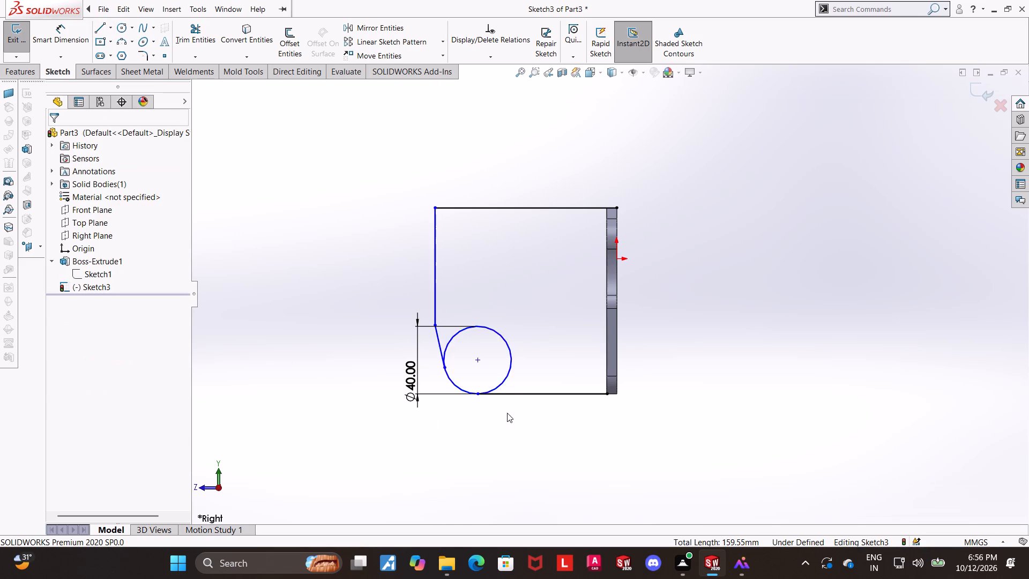
key("Escape")
key("Escape")
Trim away the inner part of the circle, leaving only the corner arc between the slanted and lower horizontal lines.
left_click(70, 37)
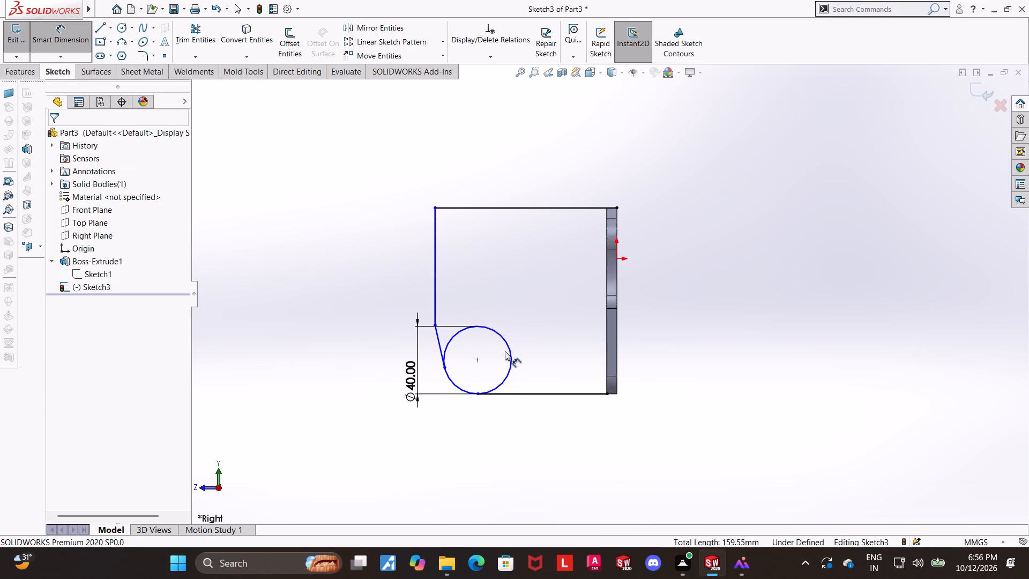
key("Escape")
key("Escape")
left_click(209, 36)
left_click_drag(501, 349, 567, 309)
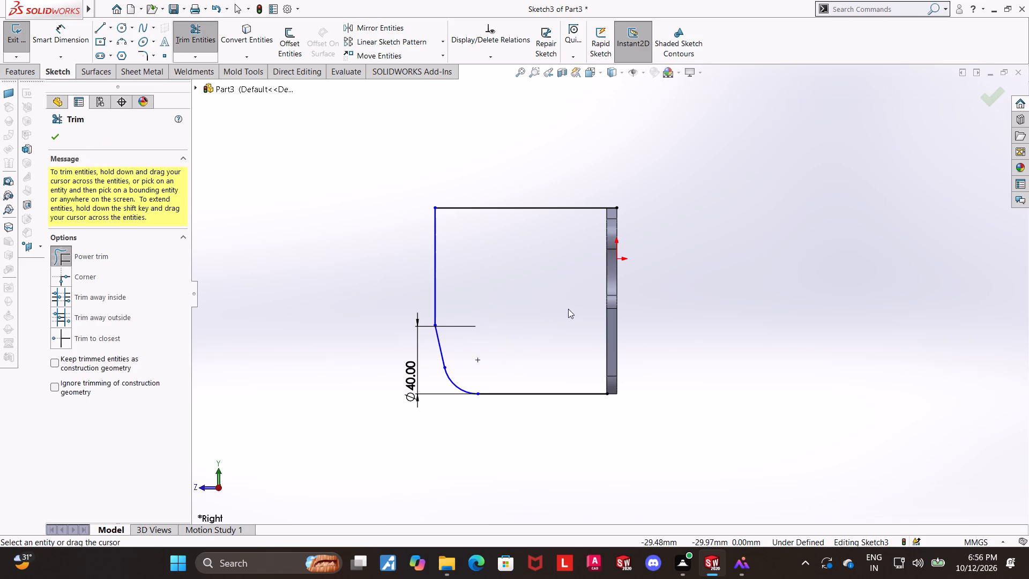
key("Escape")
key("Escape")
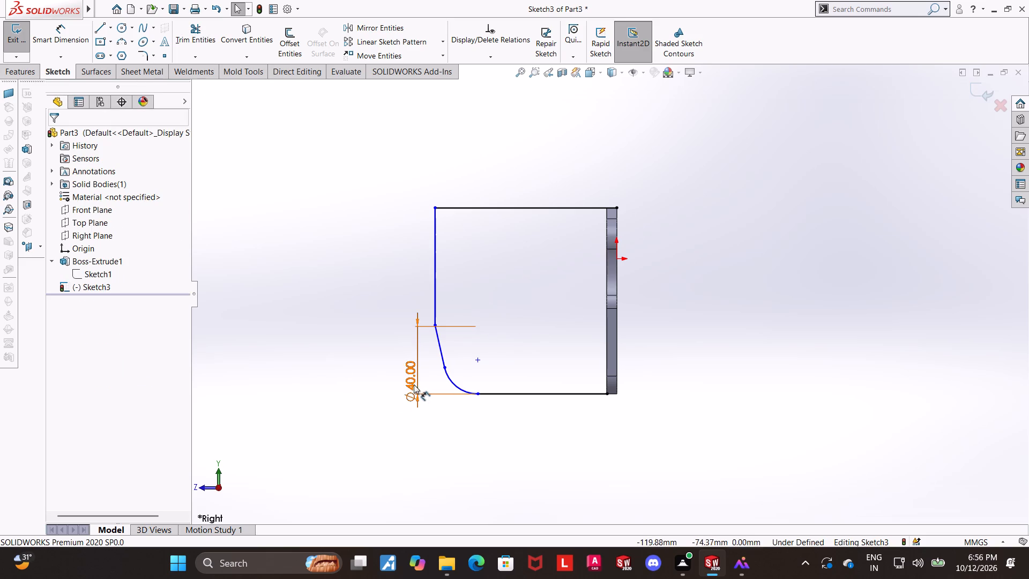
Delete the 40 mm diameter dimension from the trimmed corner arc.
left_click(414, 384)
key("Delete")
key("Escape")
key("Escape")
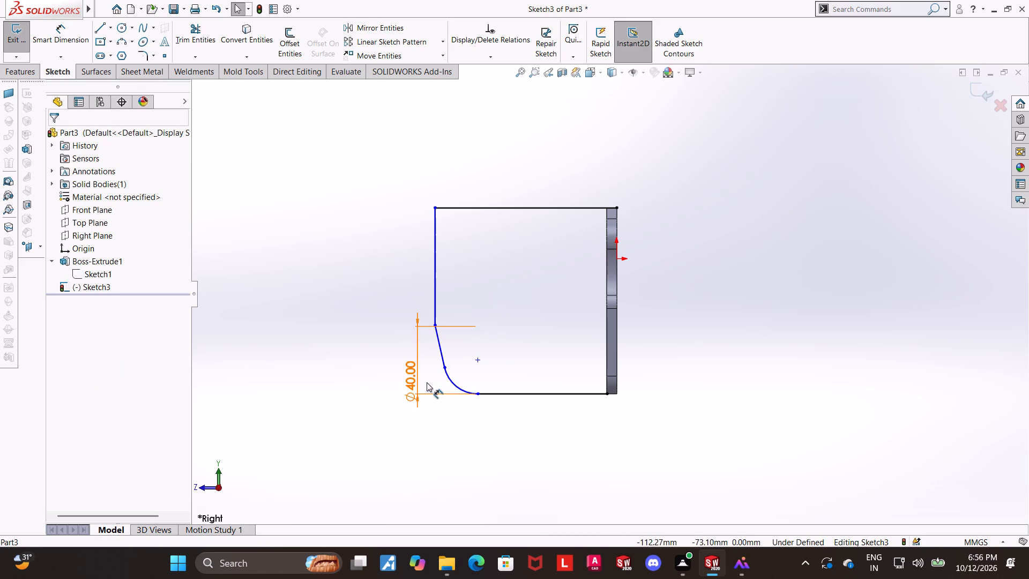
key("Escape")
left_click(419, 379)
key("Delete")
key("Delete")
key("1")
key("Escape")
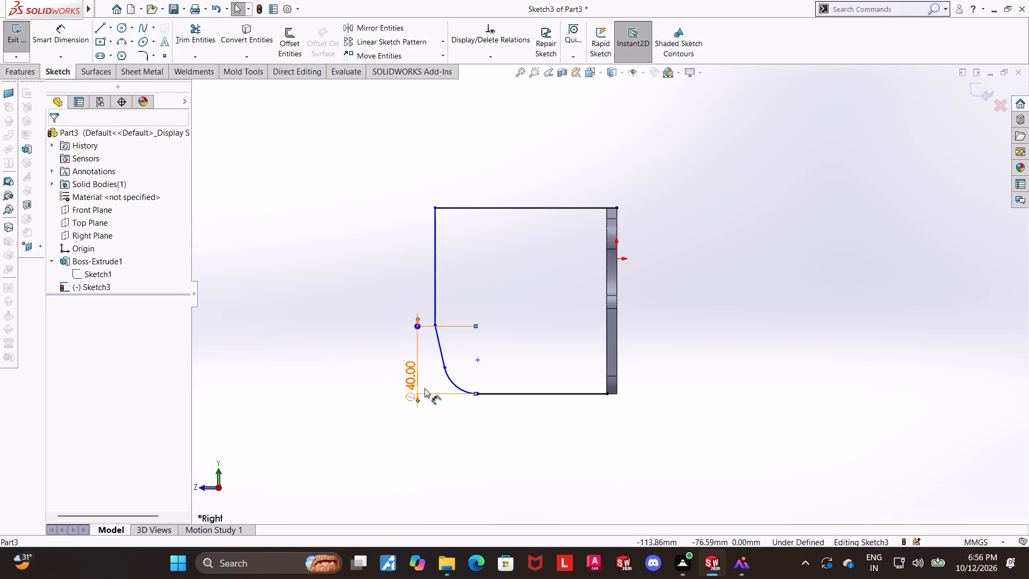
key("Escape")
right_click(418, 384)
left_click(451, 433)
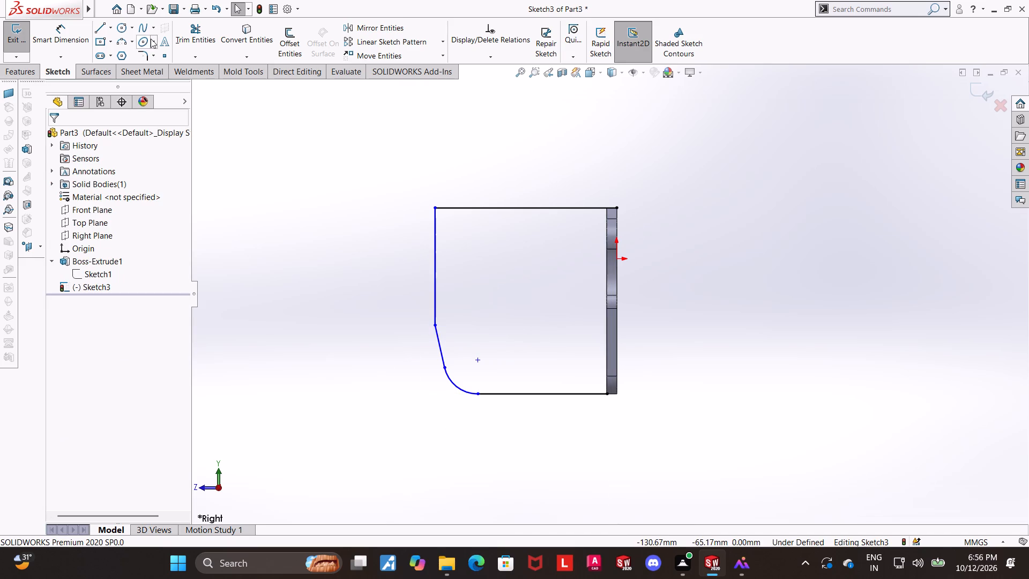
Add a radius dimension to the corner arc.
left_click(69, 40)
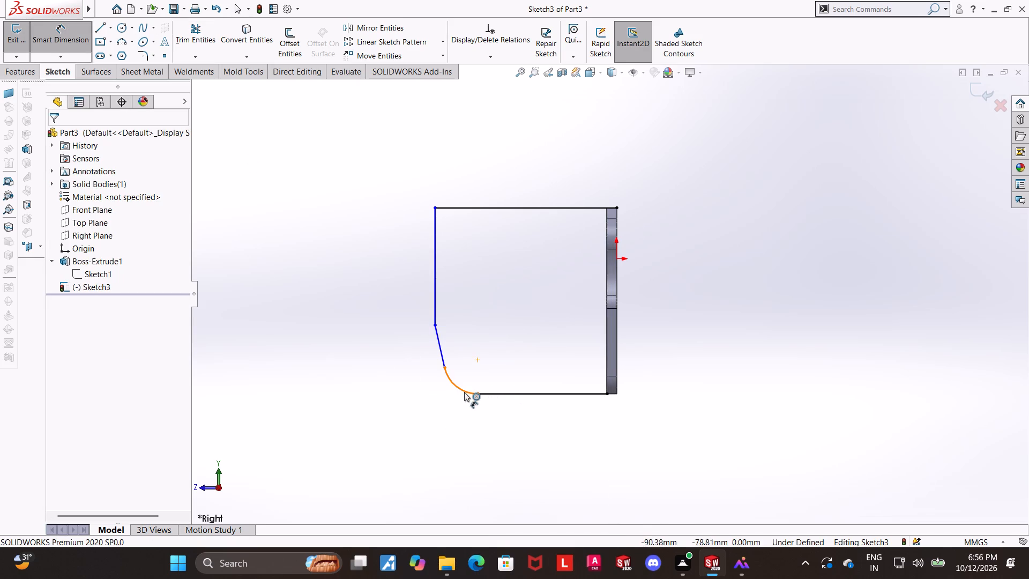
left_click(464, 392)
left_click(453, 423)
key("Escape")
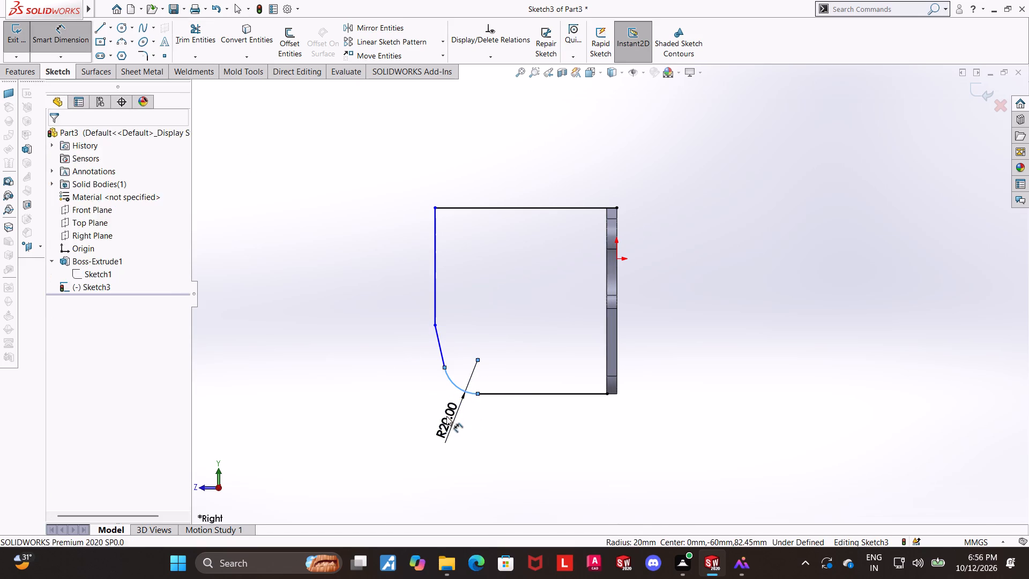
key("Escape")
key("Escape")
Dimension the horizontal distance from the arc's lower end to the plate's lower back corner and set it to 20 mm.
left_click(73, 27)
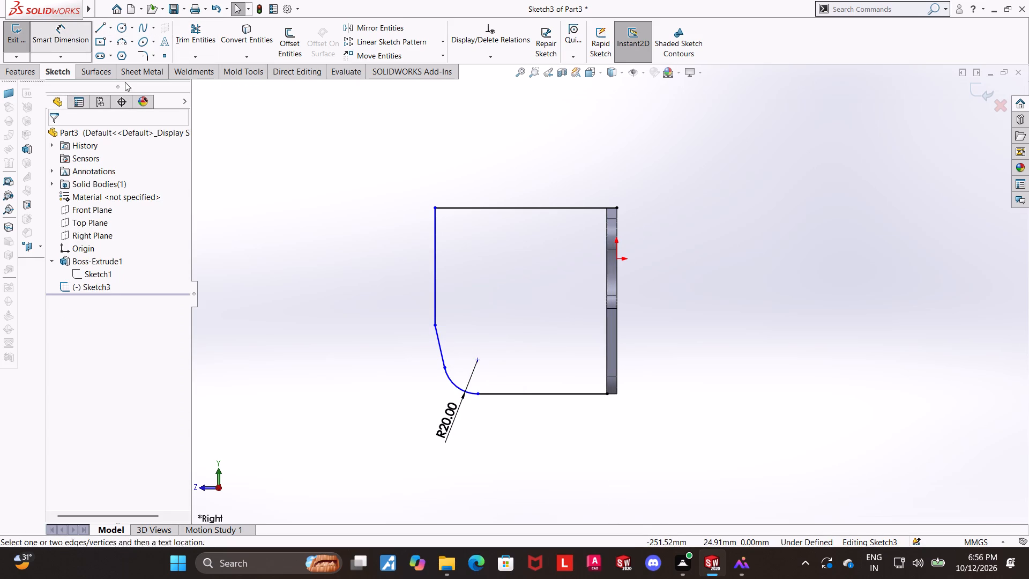
left_click(479, 395)
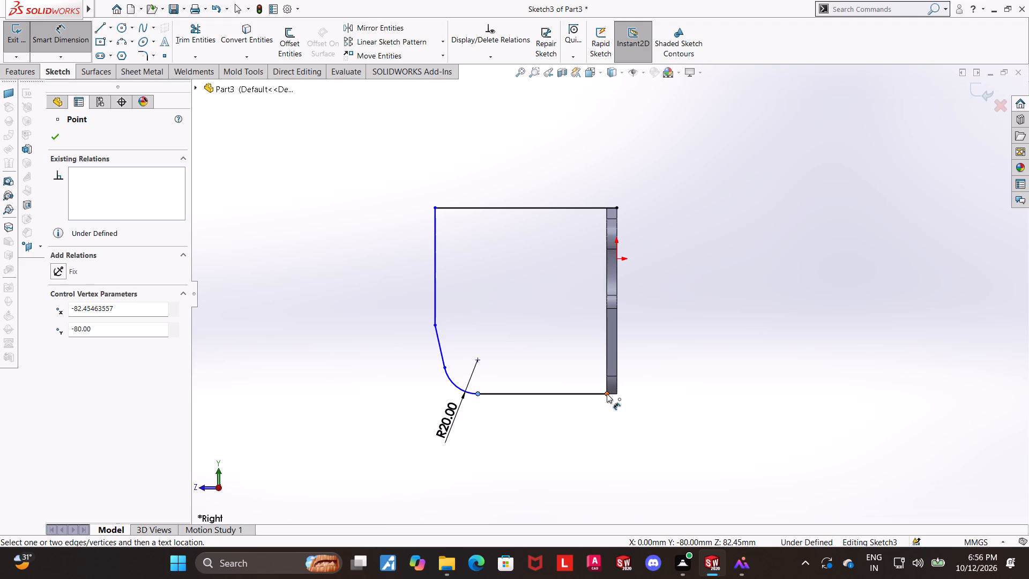
left_click(607, 394)
left_click(592, 417)
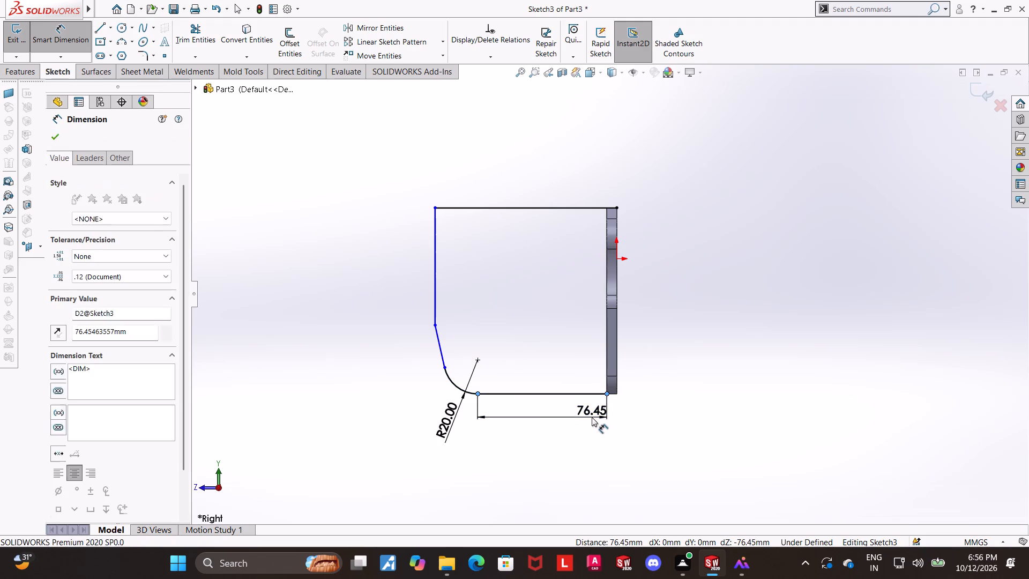
type("20")
key("Return")
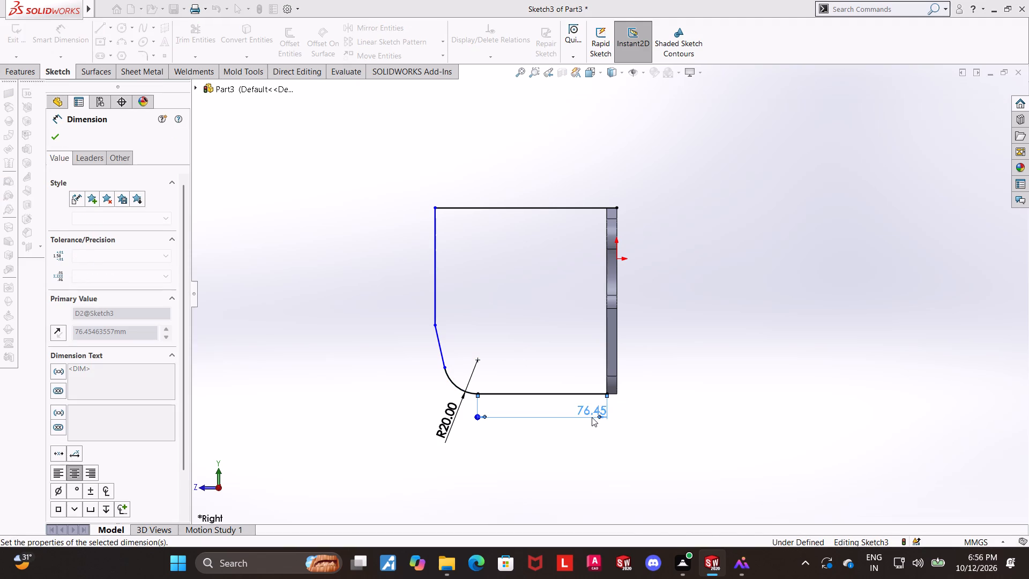
key("Escape")
key("Escape")
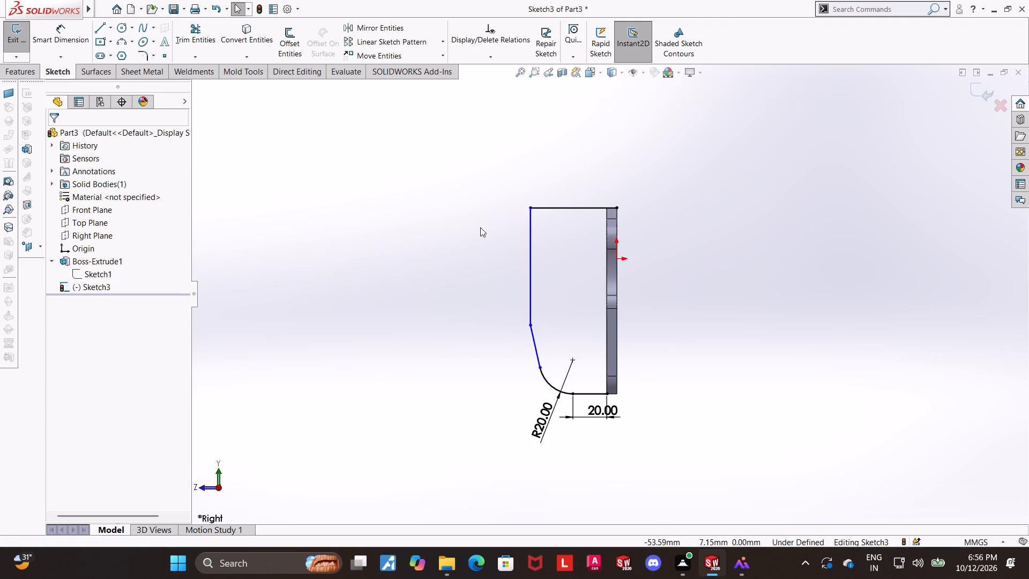
key("Escape")
Sketch a hole circle about 22 mm in diameter centred on the corner arc's centre point.
left_click(122, 25)
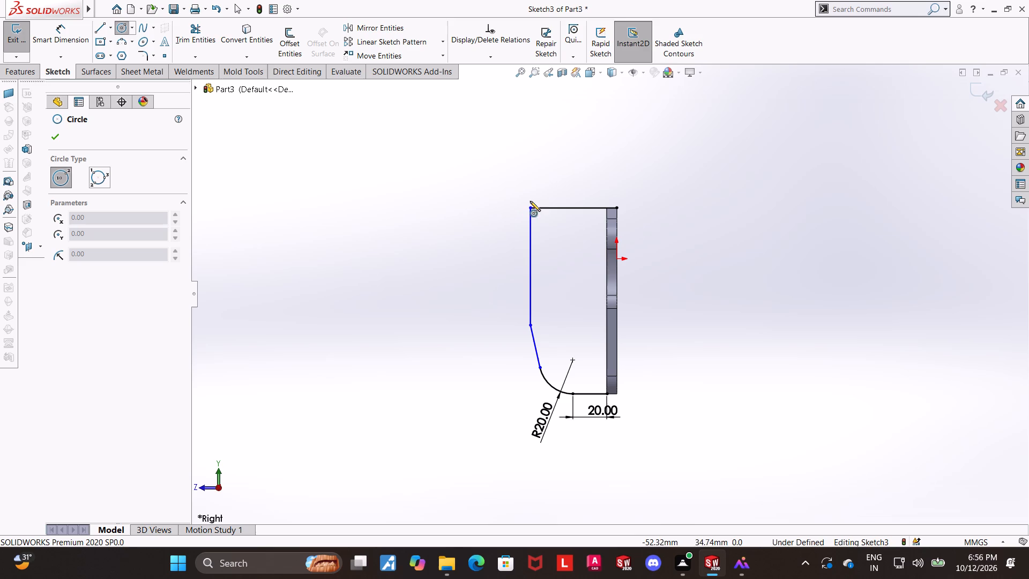
left_click(572, 360)
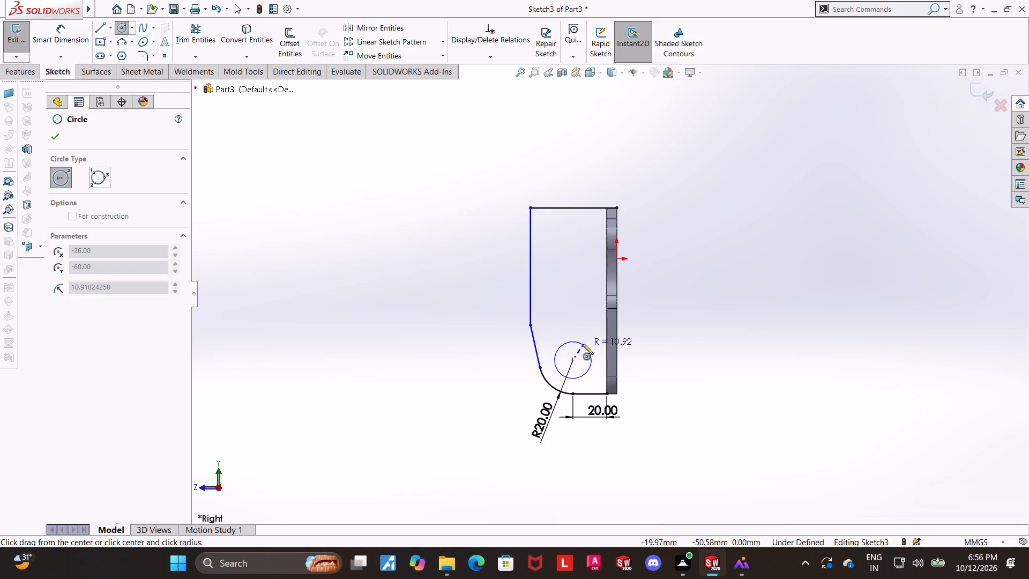
left_click(583, 344)
key("Escape")
key("Escape")
key("Escape")
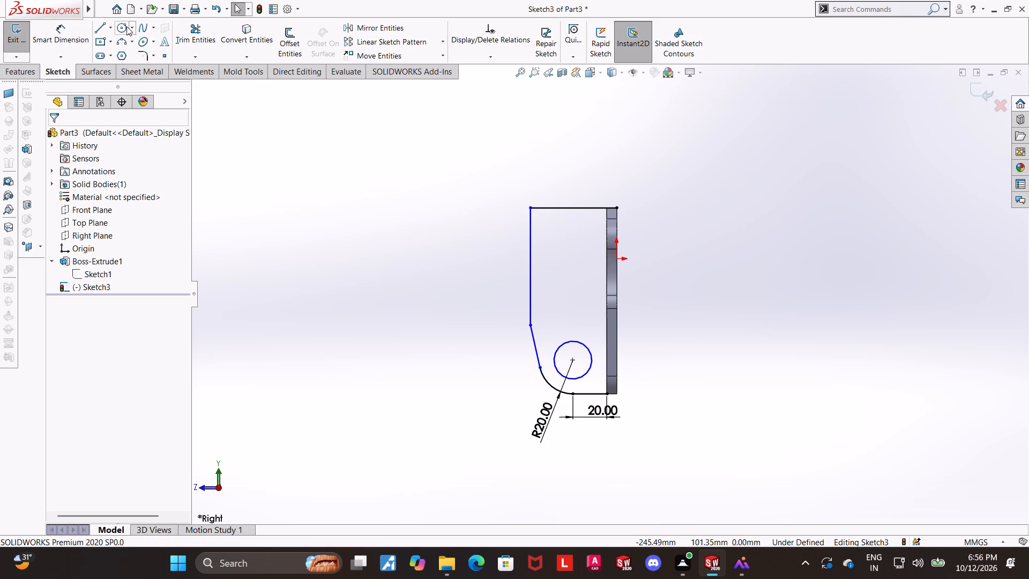
Dimension the hole circle's diameter and set it to 20 mm.
left_click(77, 28)
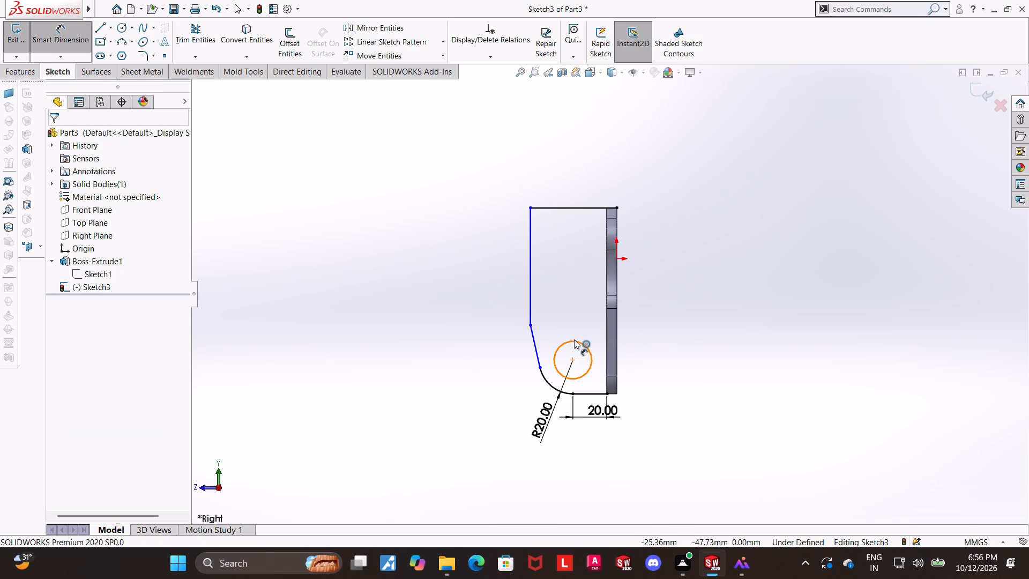
left_click(574, 339)
left_click(573, 326)
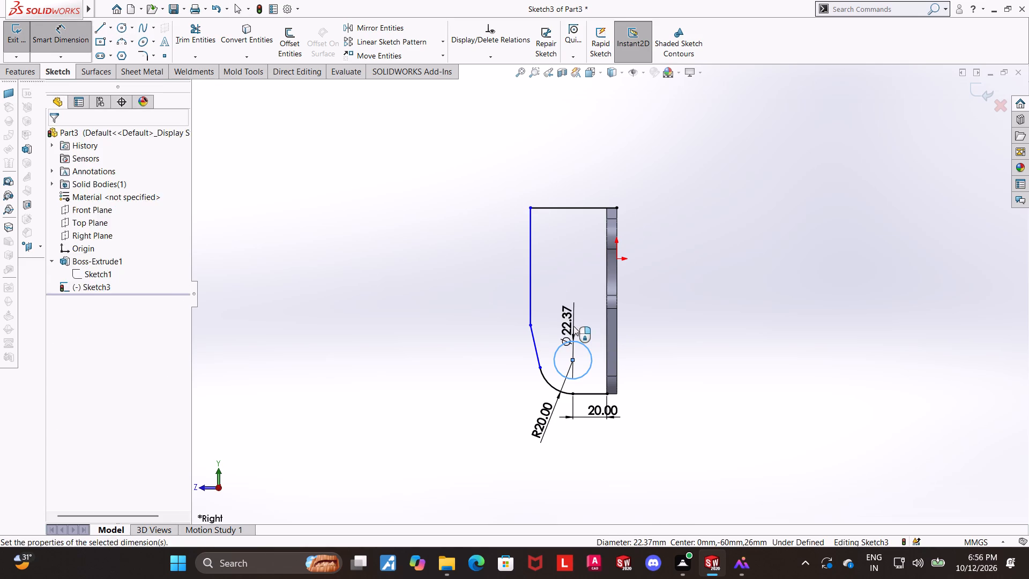
type("21")
key("BackSpace")
key("0")
key("Return")
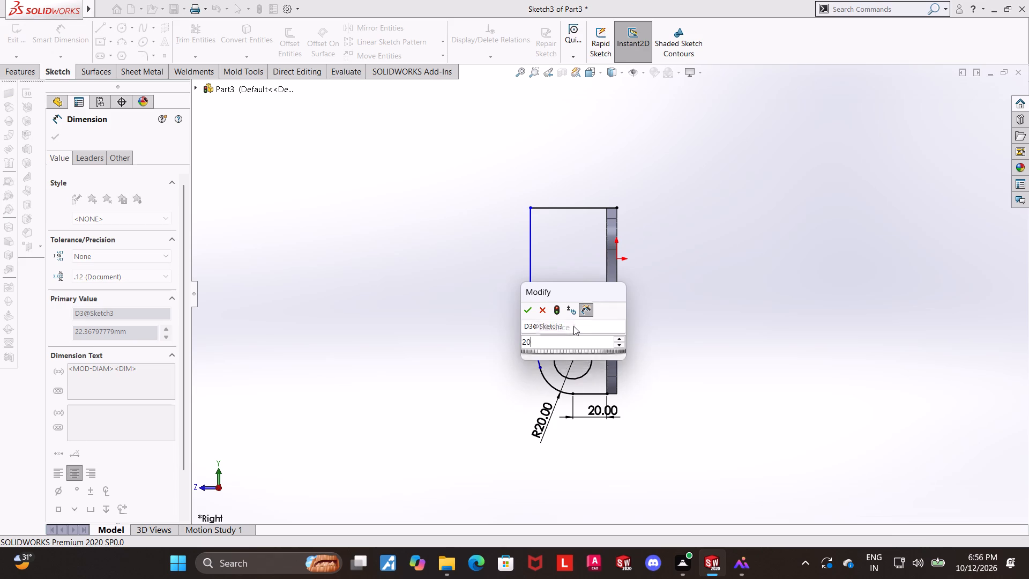
key("Escape")
key("Escape")
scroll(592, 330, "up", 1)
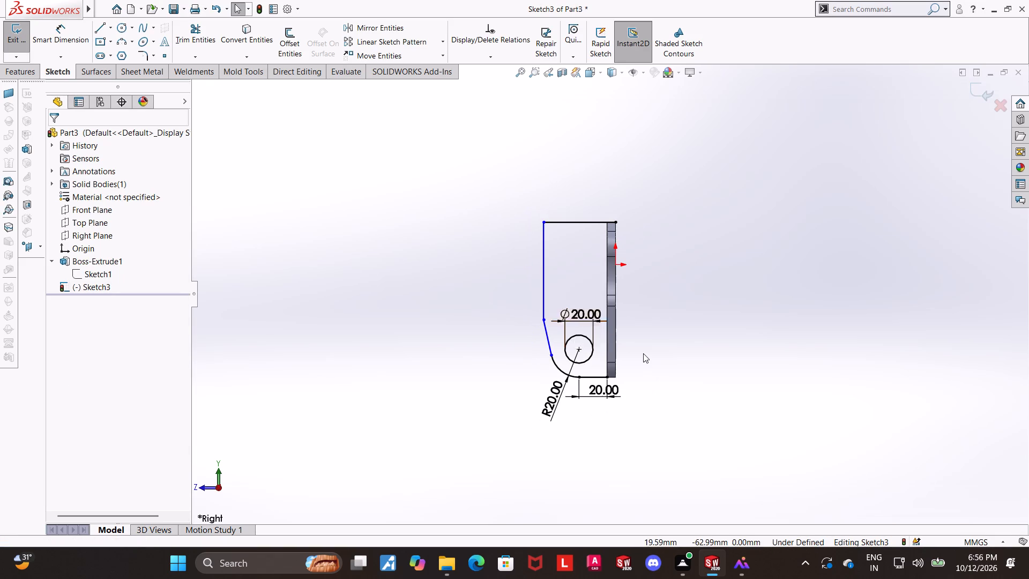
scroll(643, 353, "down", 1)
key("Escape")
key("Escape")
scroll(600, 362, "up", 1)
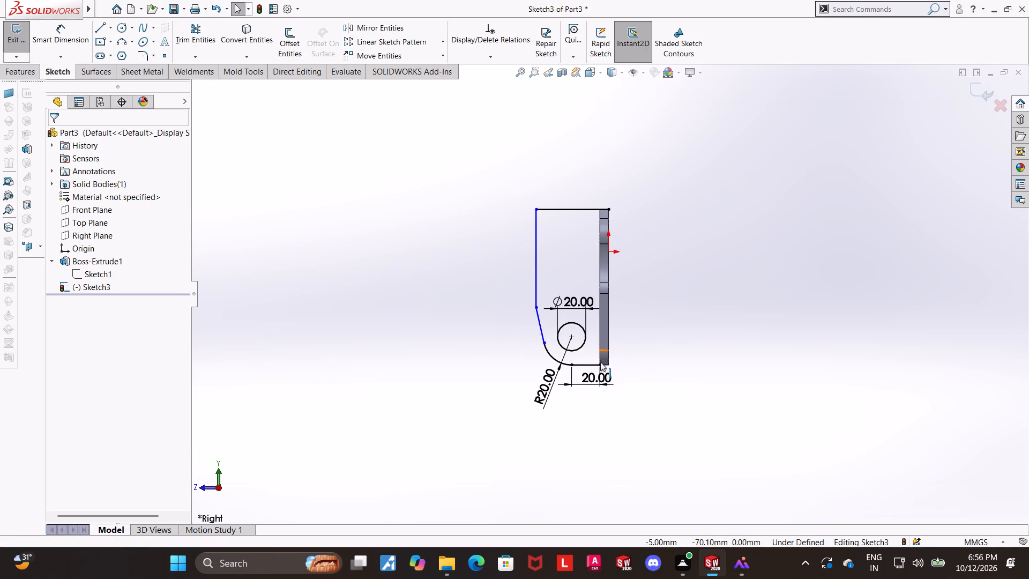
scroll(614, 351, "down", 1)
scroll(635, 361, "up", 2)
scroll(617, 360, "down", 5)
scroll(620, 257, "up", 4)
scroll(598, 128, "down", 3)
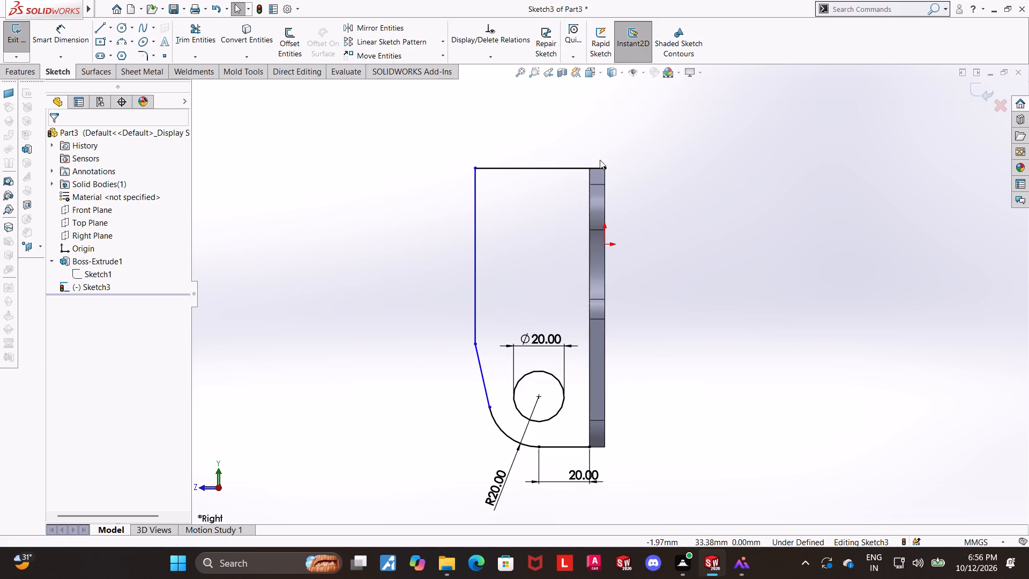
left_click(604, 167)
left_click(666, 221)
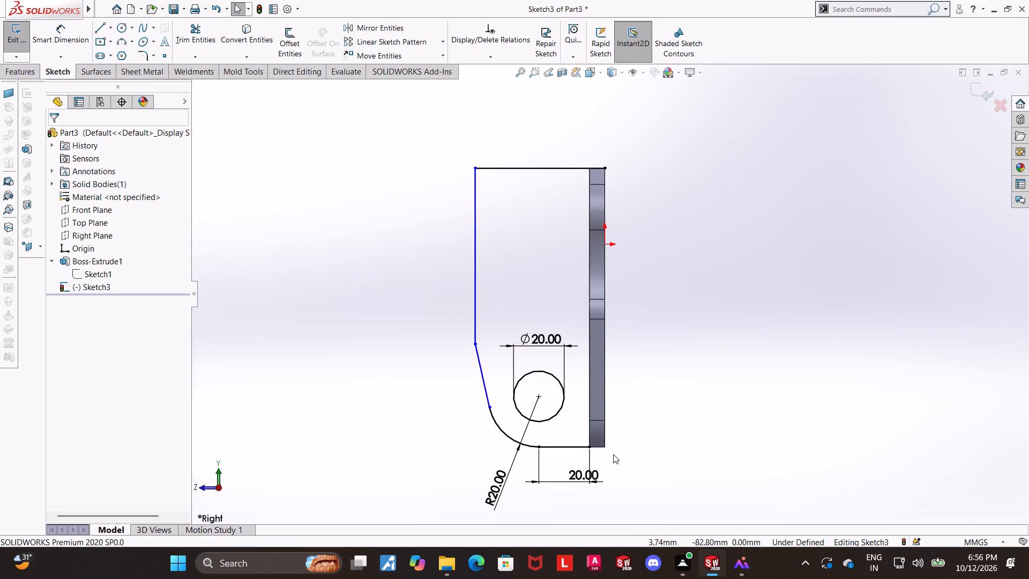
Delete the coincident relation that ties the bottom line's endpoint to the plate's lower back corner.
left_click(591, 448)
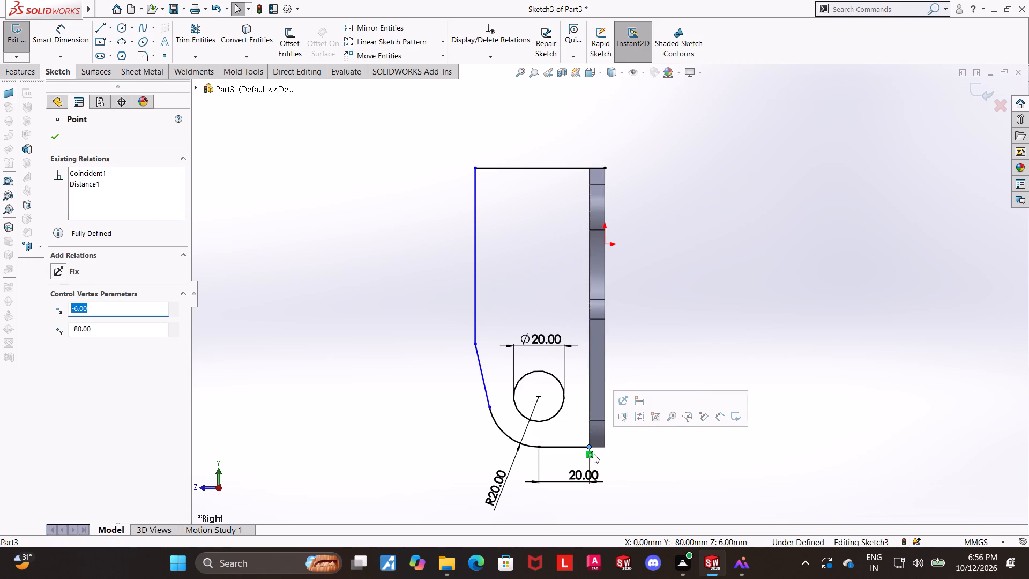
right_click(591, 455)
left_click(617, 538)
key("Escape")
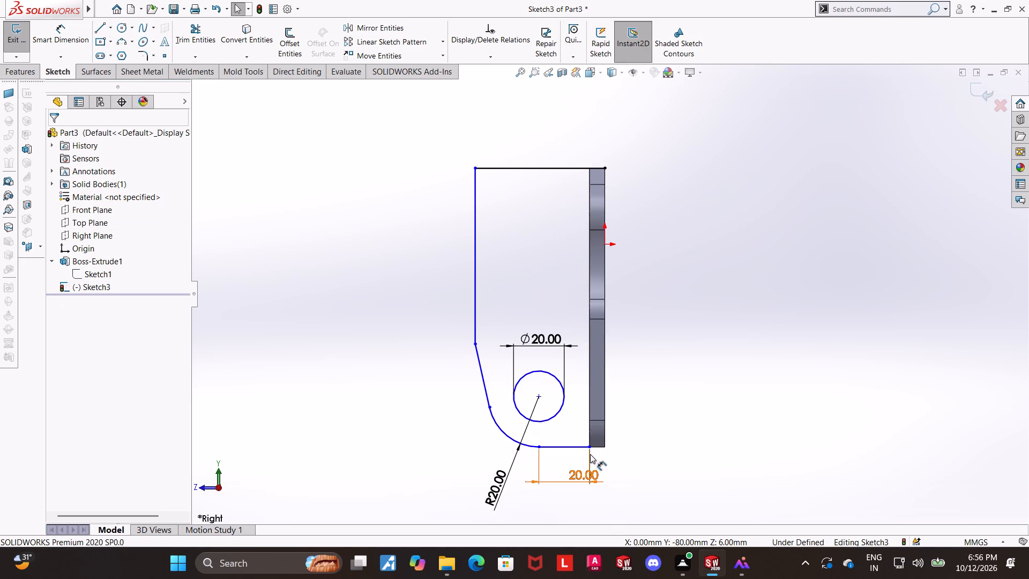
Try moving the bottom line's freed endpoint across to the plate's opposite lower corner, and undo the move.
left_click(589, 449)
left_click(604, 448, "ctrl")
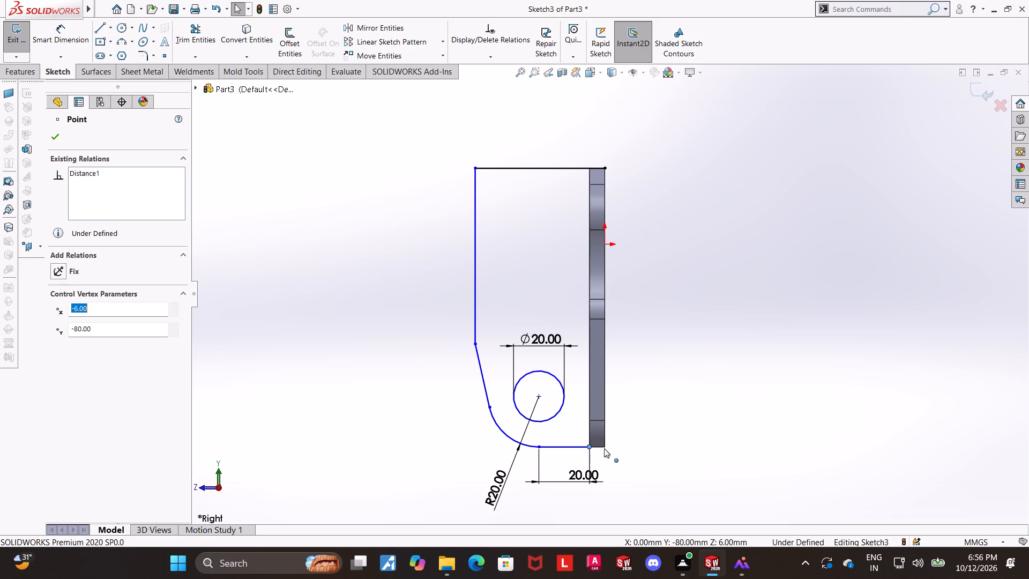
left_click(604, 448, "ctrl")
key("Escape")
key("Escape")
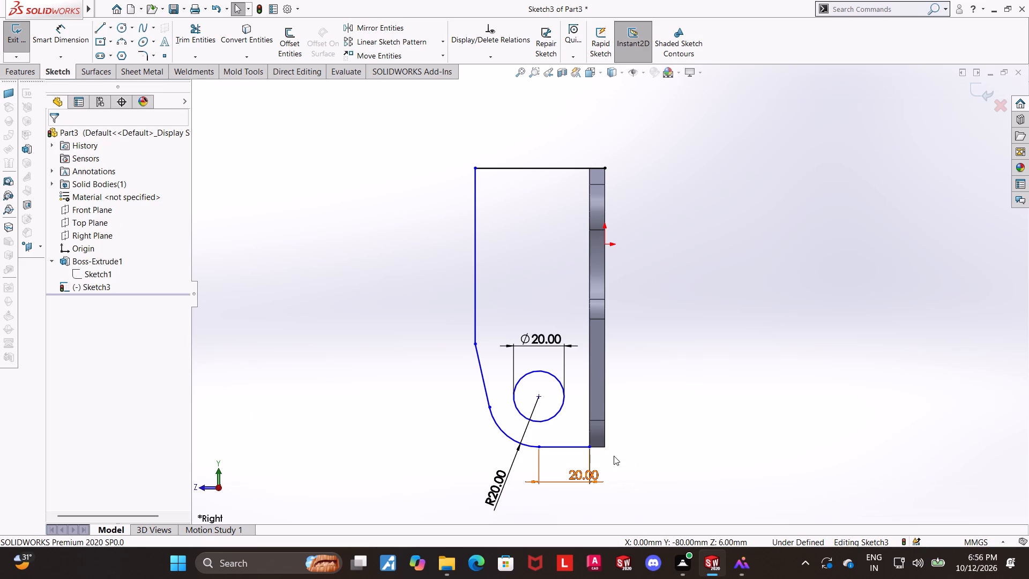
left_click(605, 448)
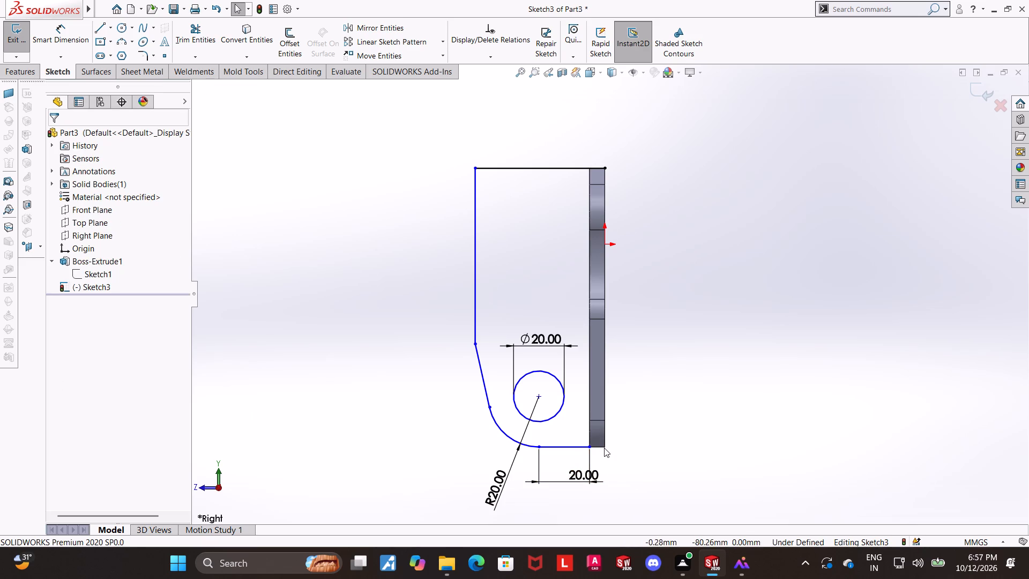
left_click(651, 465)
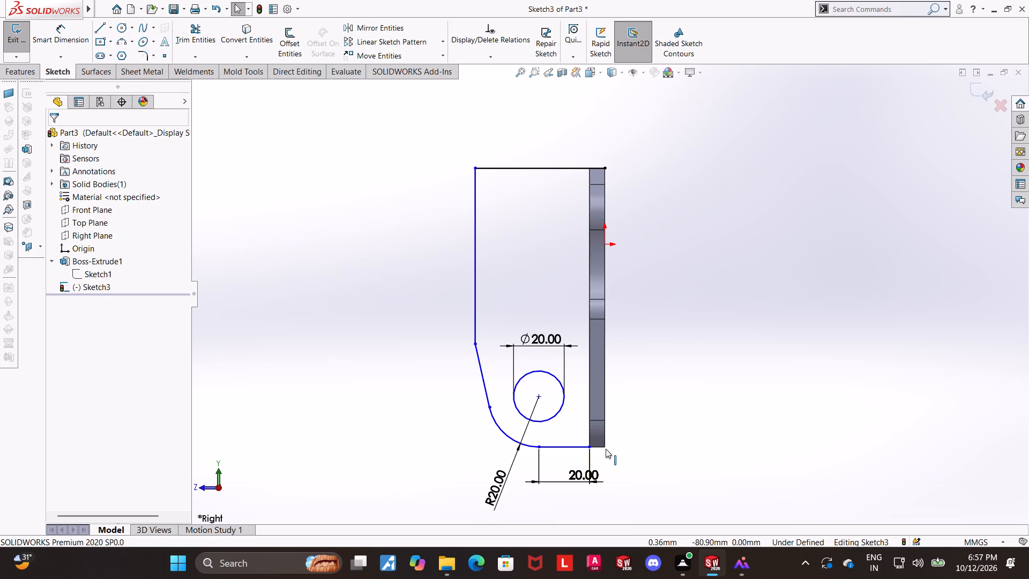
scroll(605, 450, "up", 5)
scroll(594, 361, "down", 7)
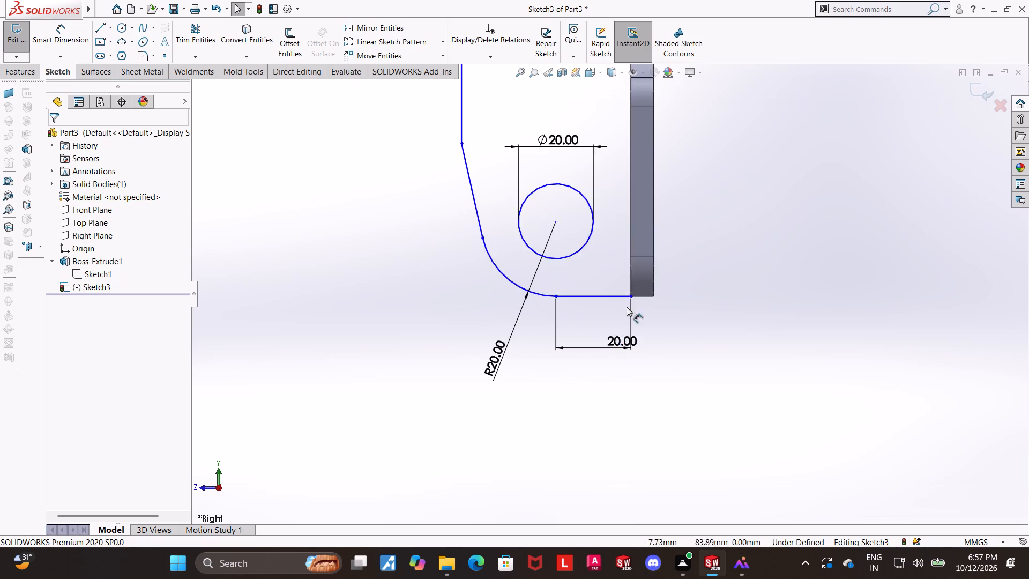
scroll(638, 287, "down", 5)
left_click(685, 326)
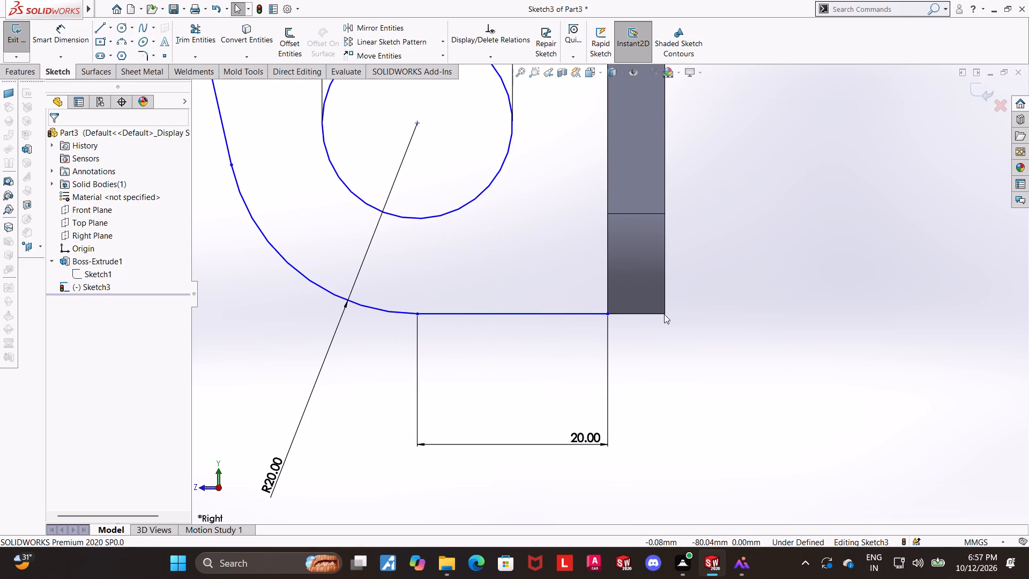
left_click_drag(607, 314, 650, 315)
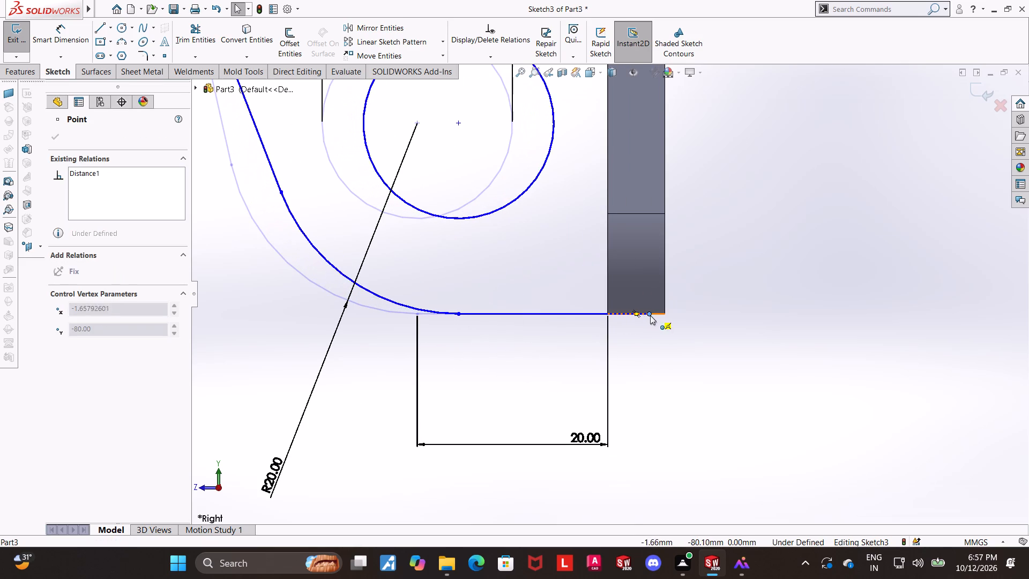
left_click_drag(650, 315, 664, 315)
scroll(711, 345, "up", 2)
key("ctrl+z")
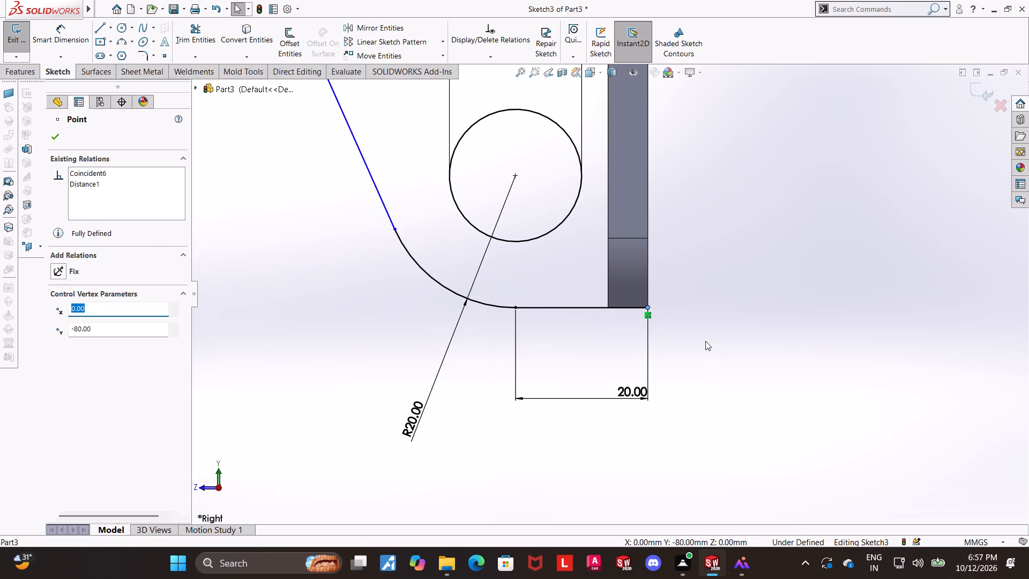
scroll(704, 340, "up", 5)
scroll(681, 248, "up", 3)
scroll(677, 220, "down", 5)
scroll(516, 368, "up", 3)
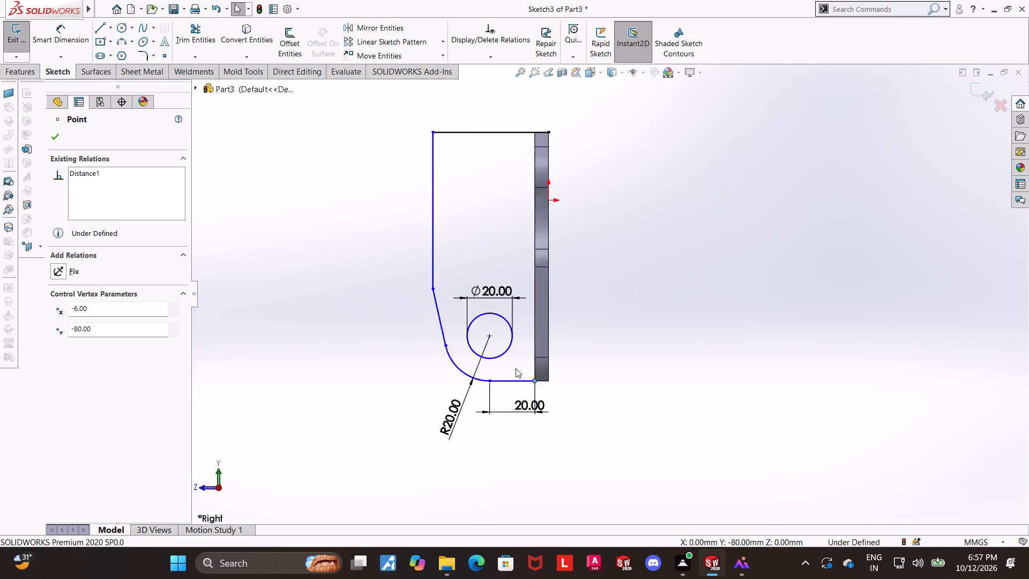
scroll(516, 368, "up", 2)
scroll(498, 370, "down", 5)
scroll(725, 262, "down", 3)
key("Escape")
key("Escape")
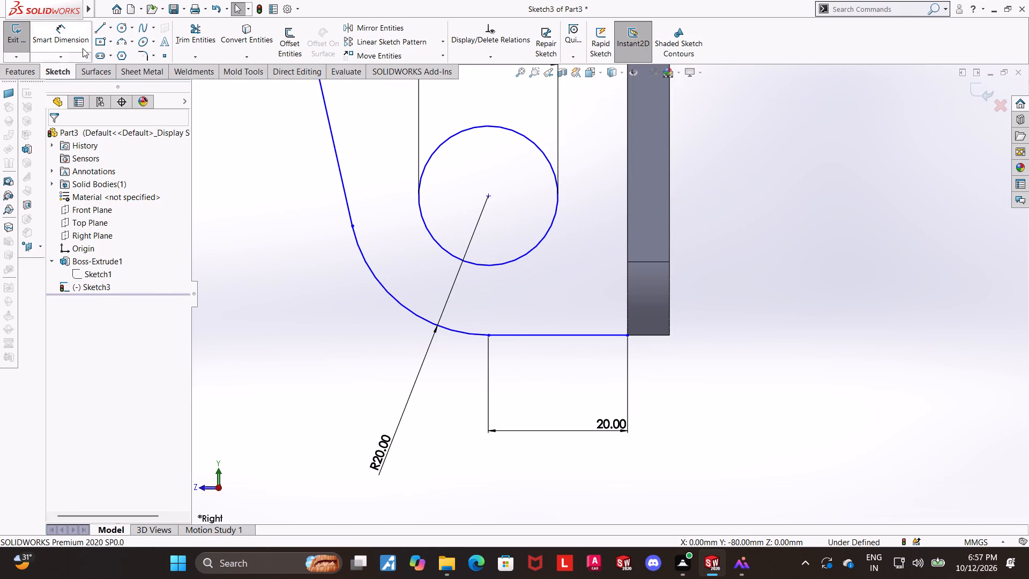
Sketch a horizontal line from the bottom line's endpoint across the plate's thickness to its opposite lower corner.
left_click(101, 28)
left_click_drag(628, 336, 633, 336)
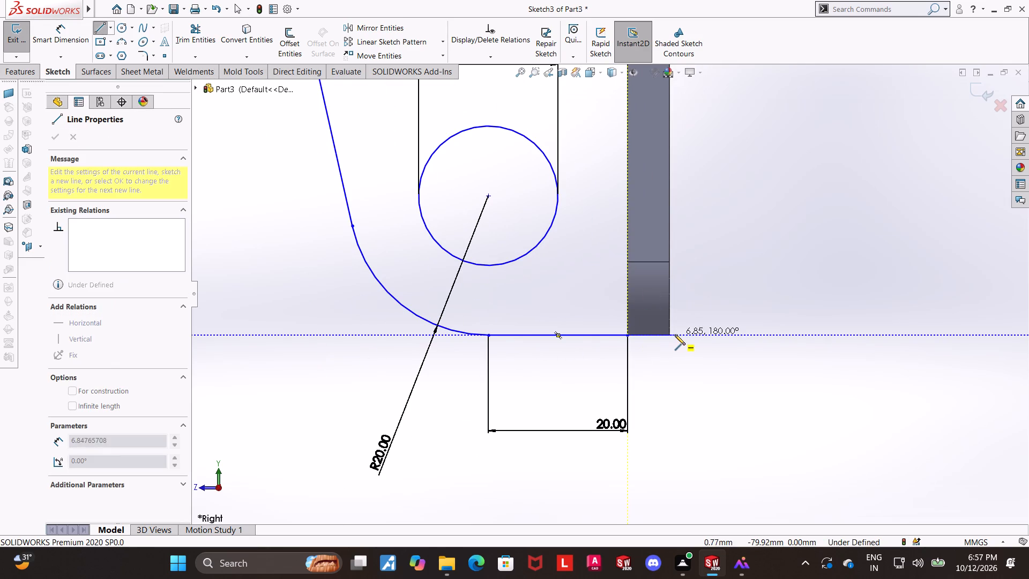
left_click(672, 335)
key("Escape")
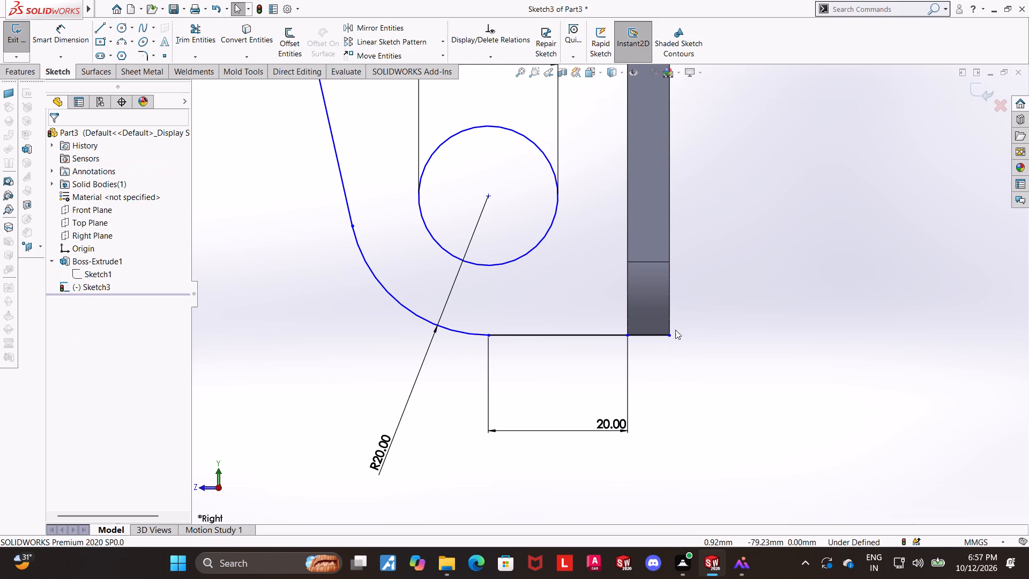
Close the flange profile with a 110 mm vertical line along the plate's outer face, from the lower to the upper corner.
left_click(100, 26)
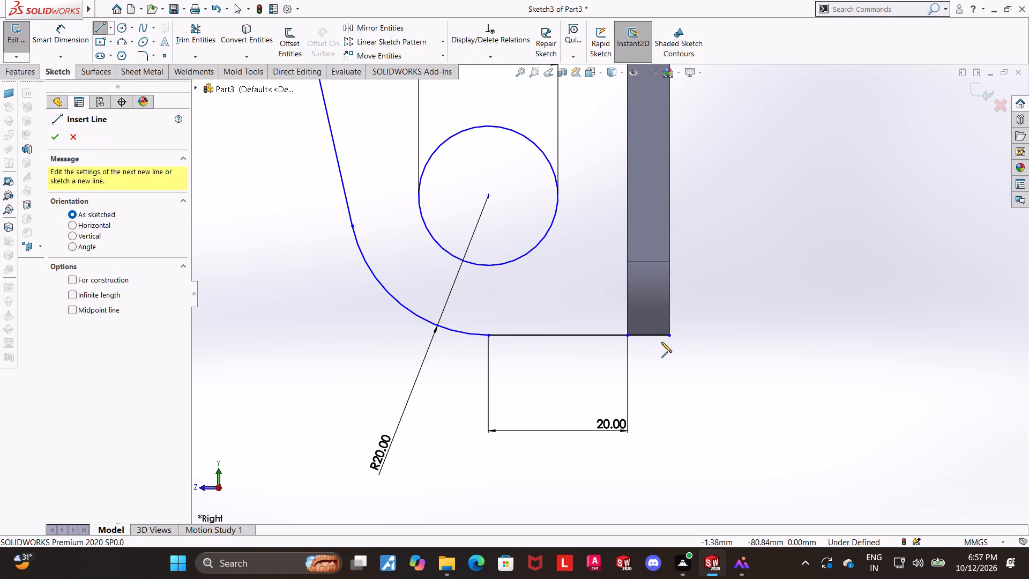
left_click(669, 336)
scroll(668, 336, "down", 6)
scroll(674, 283, "up", 6)
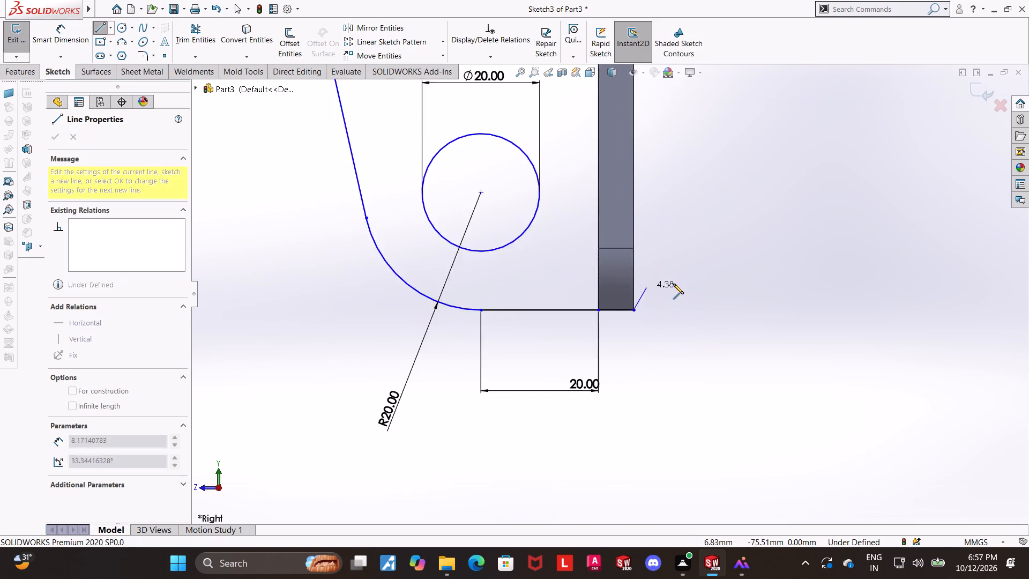
scroll(673, 284, "up", 5)
scroll(654, 176, "up", 4)
scroll(616, 206, "down", 5)
left_click(607, 207)
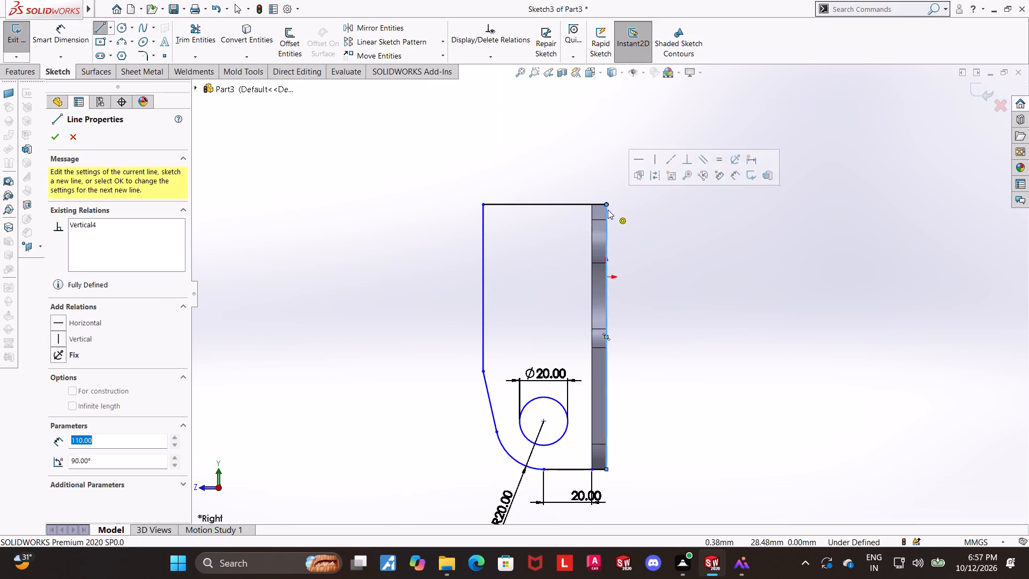
key("Escape")
key("Escape")
key("Escape")
key("Escape")
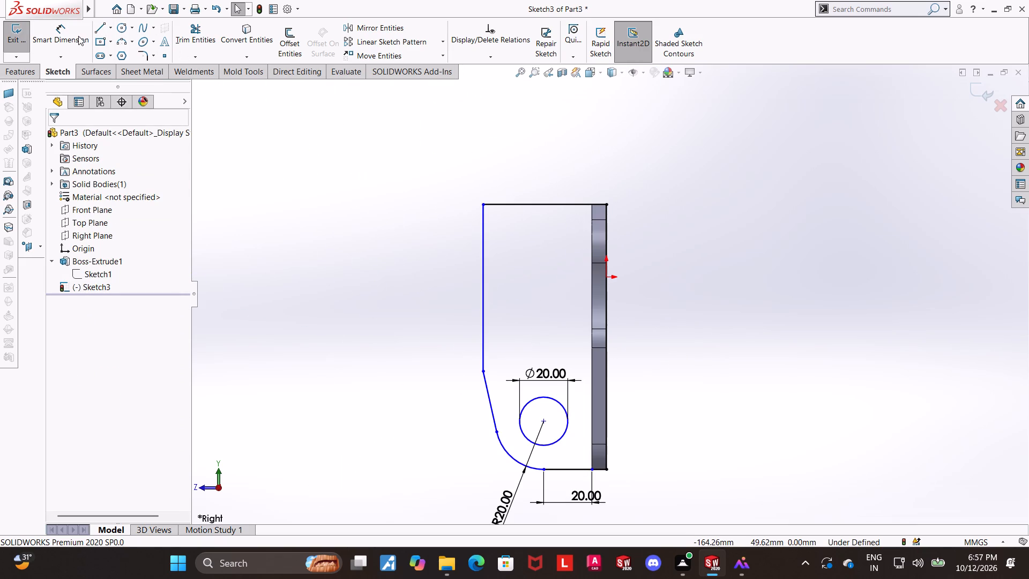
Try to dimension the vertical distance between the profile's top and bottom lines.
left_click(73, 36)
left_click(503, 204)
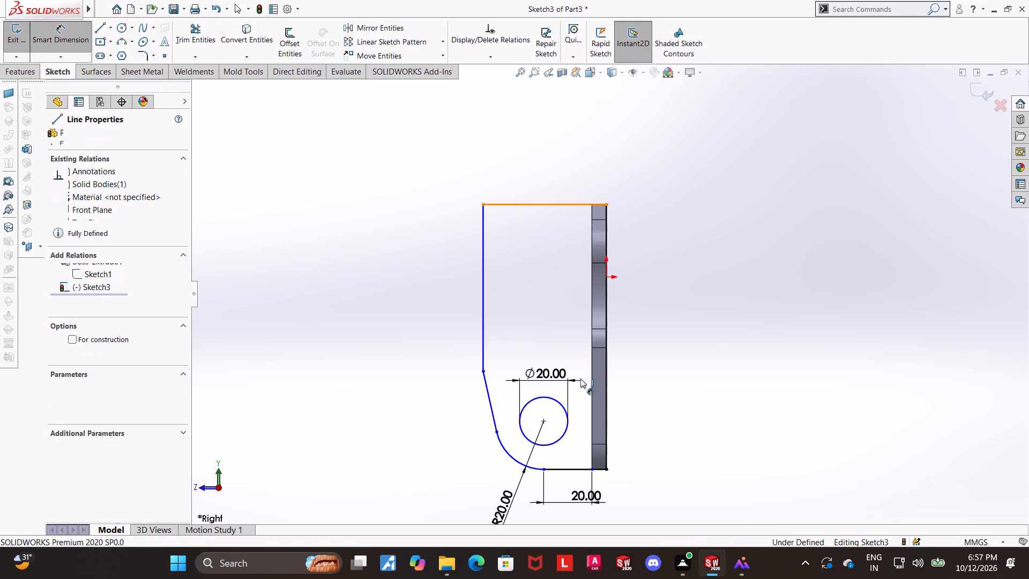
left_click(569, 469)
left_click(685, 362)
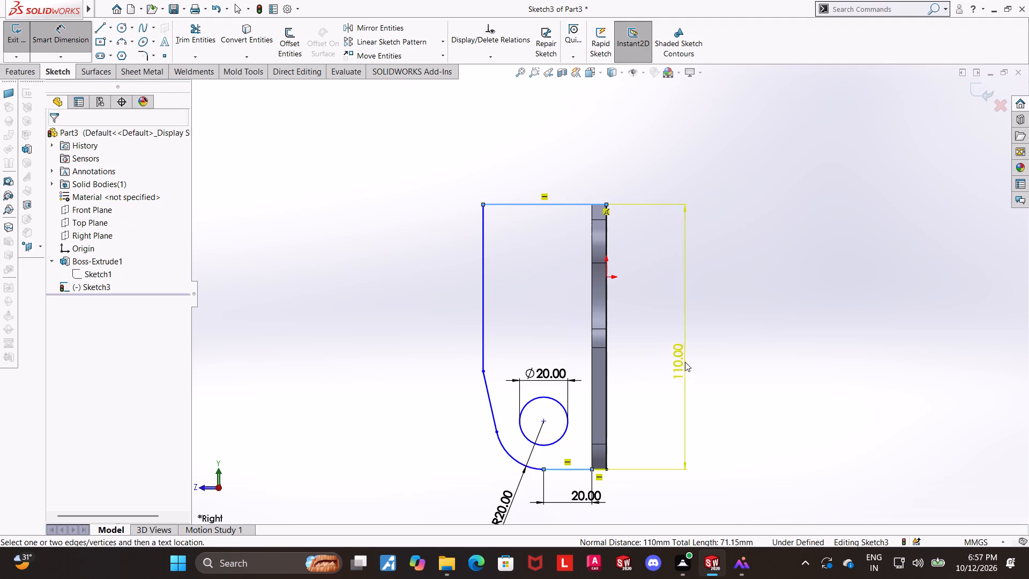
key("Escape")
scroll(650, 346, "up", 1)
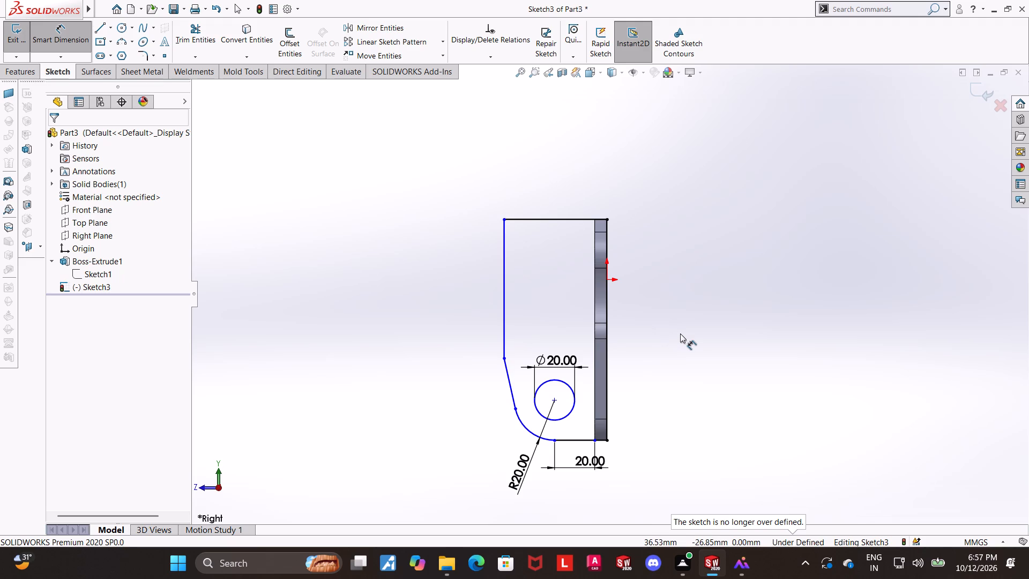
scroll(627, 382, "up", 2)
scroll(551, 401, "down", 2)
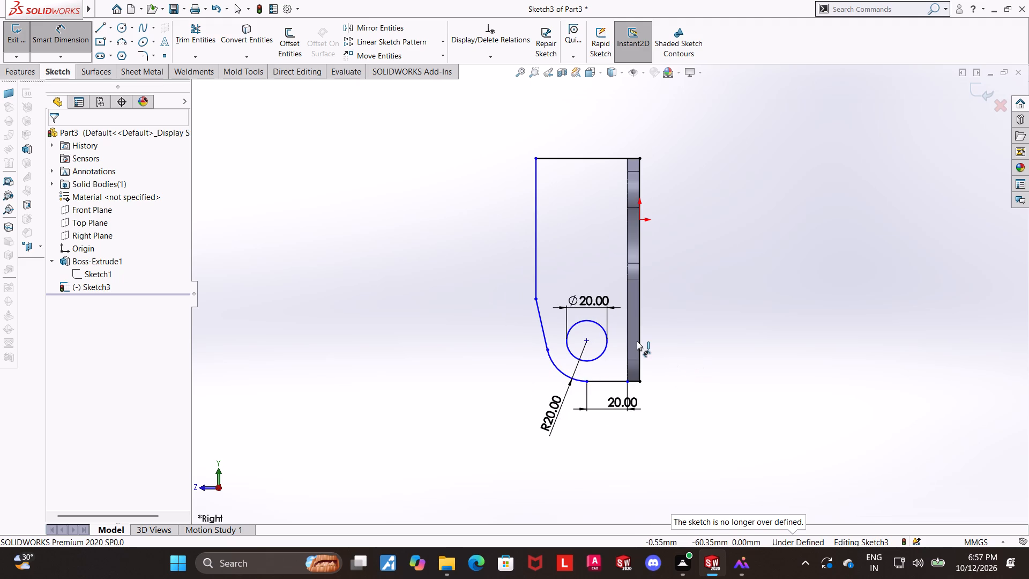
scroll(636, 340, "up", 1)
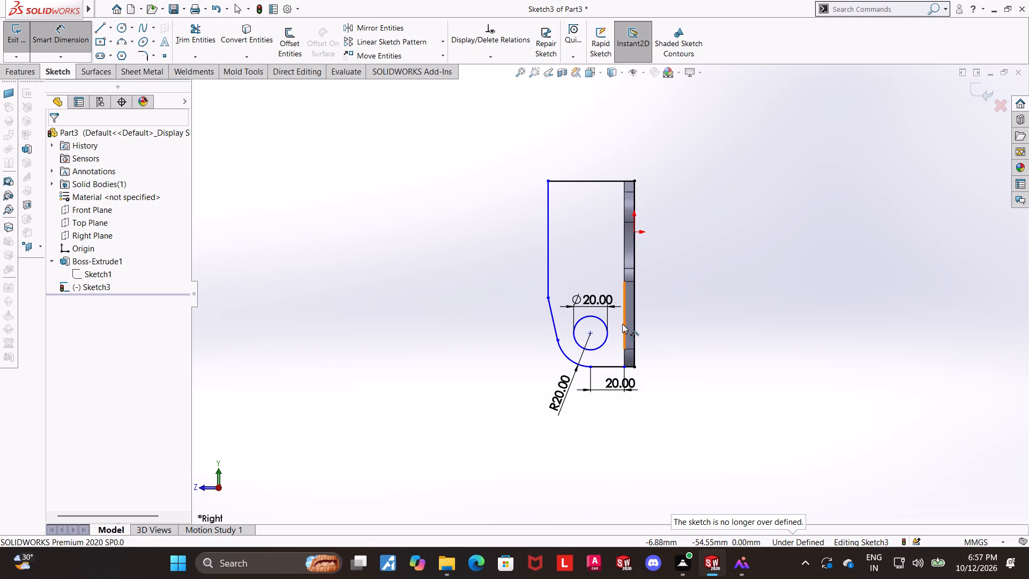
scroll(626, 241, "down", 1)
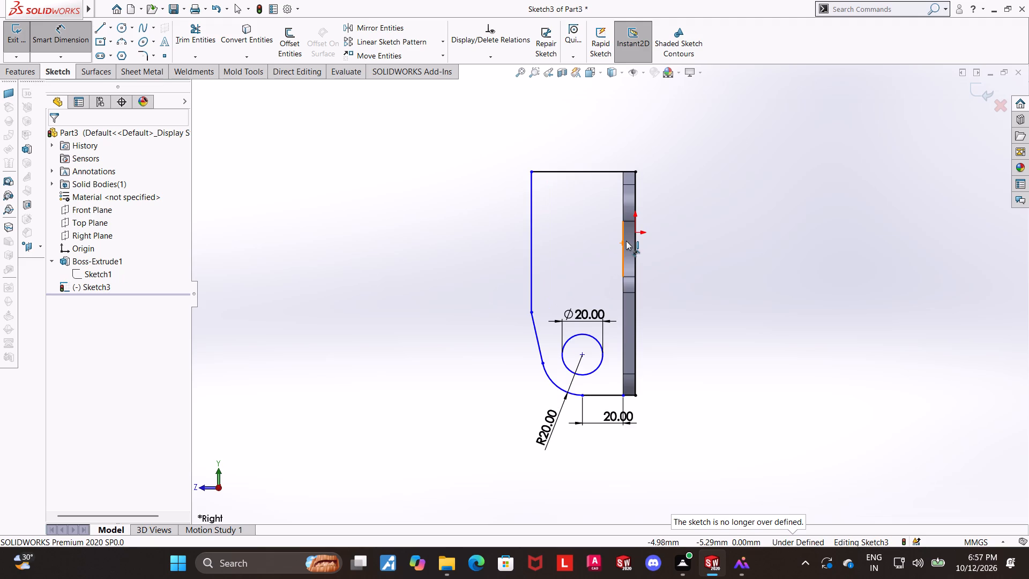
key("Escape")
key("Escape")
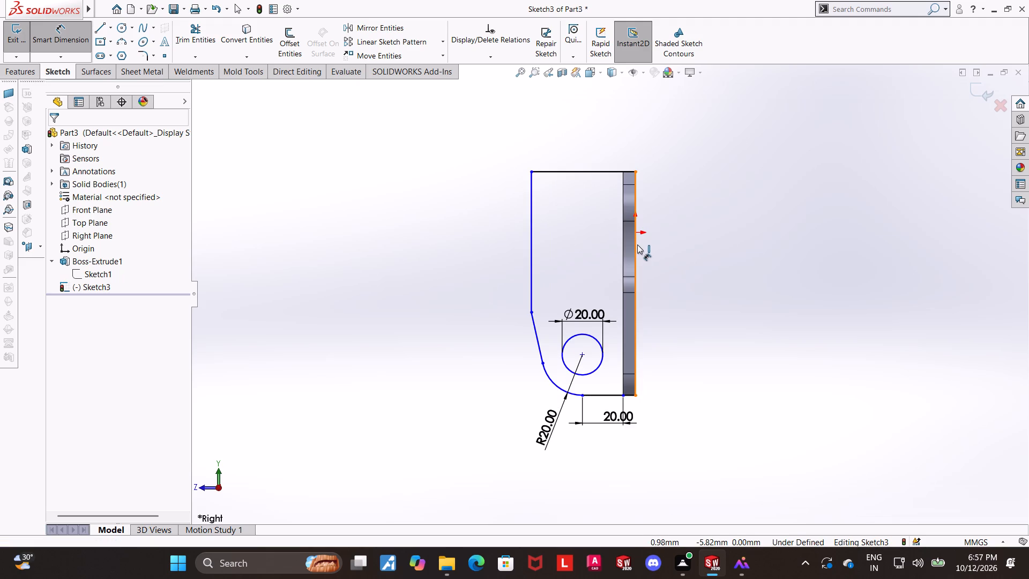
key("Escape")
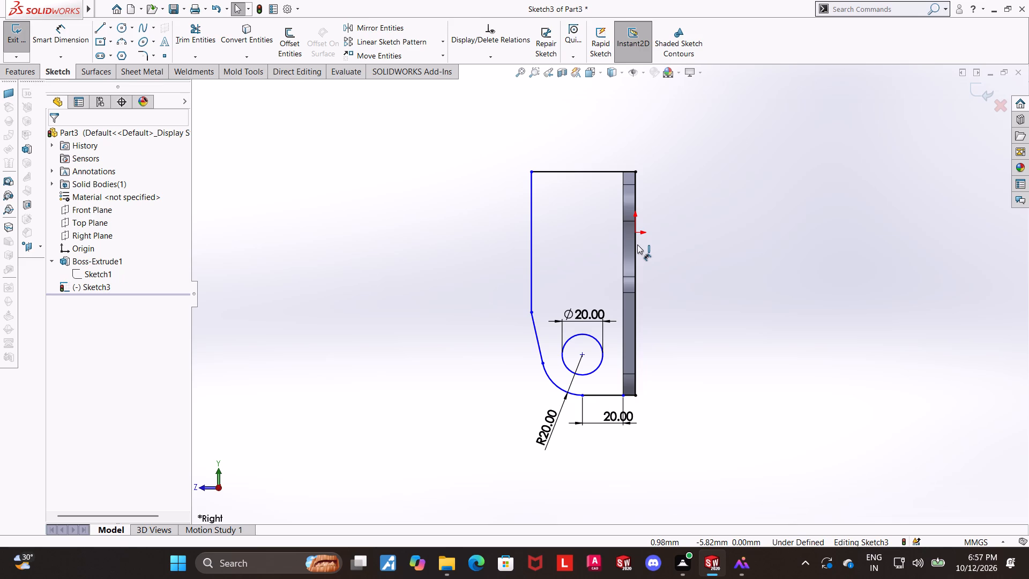
Sketch a center rectangle about 27 mm wide inside the flange profile, above the 20 mm hole.
scroll(637, 244, "up", 1)
scroll(615, 229, "down", 2)
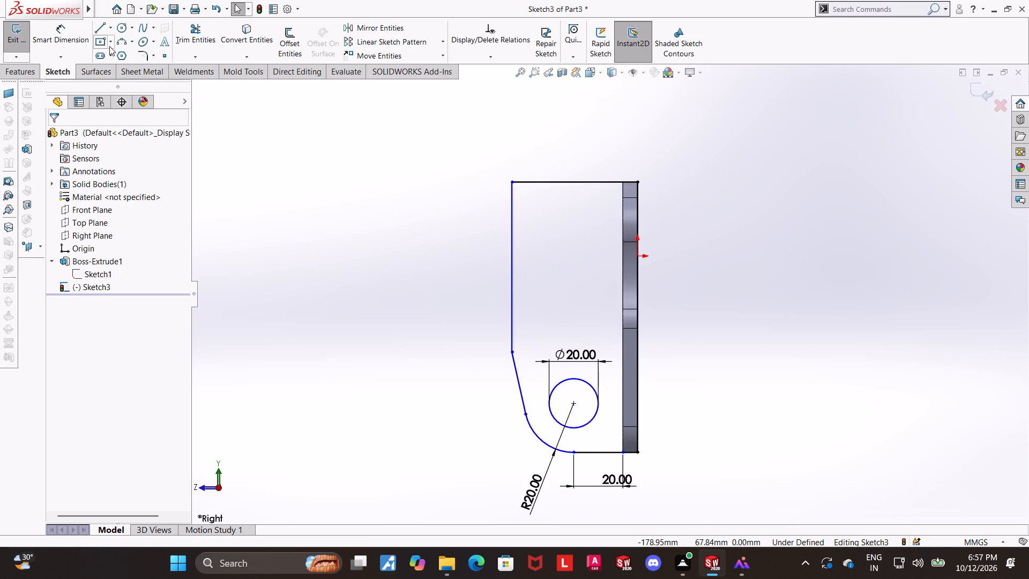
left_click(103, 42)
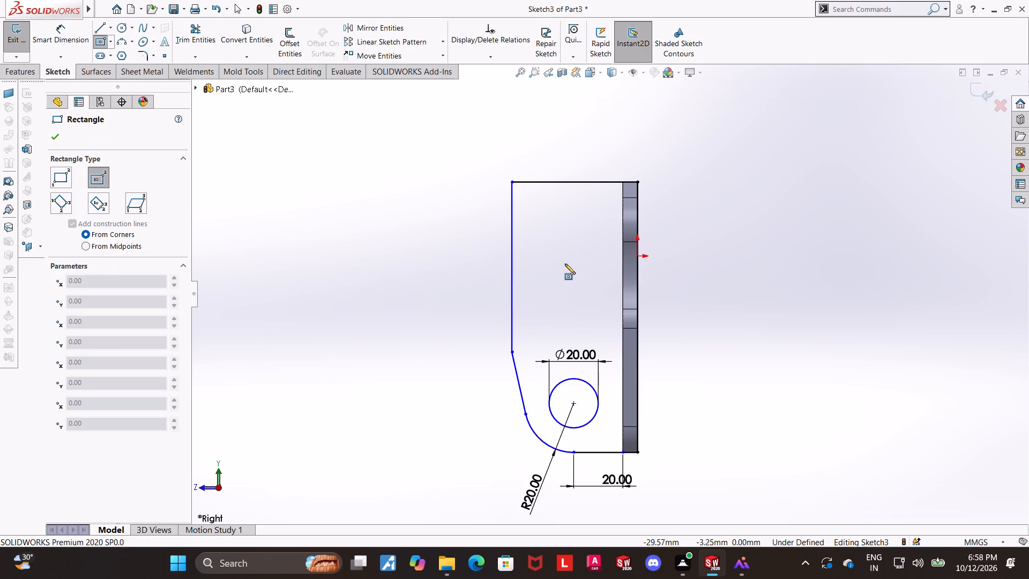
left_click(566, 270)
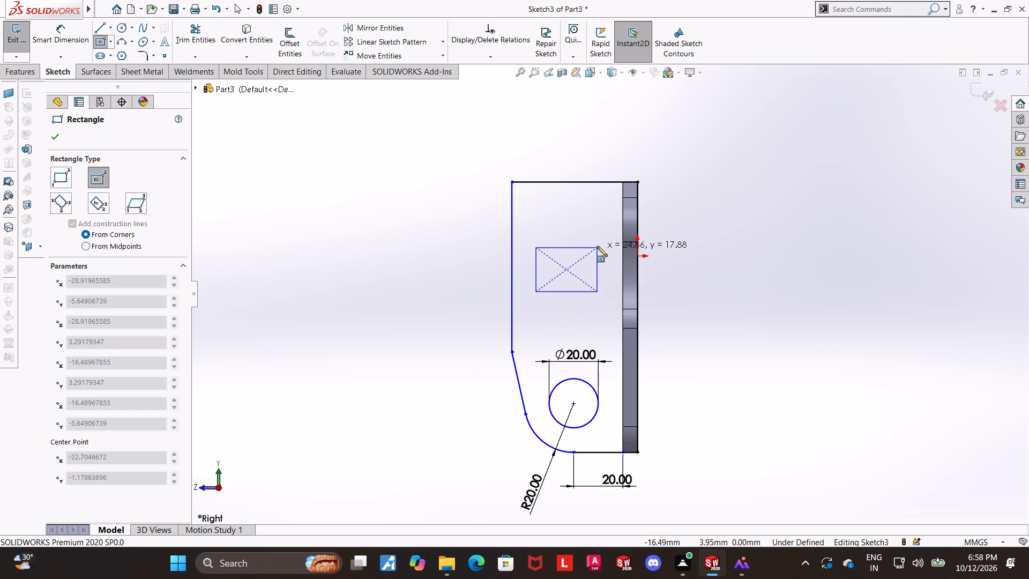
left_click(599, 253)
key("Escape")
key("Escape")
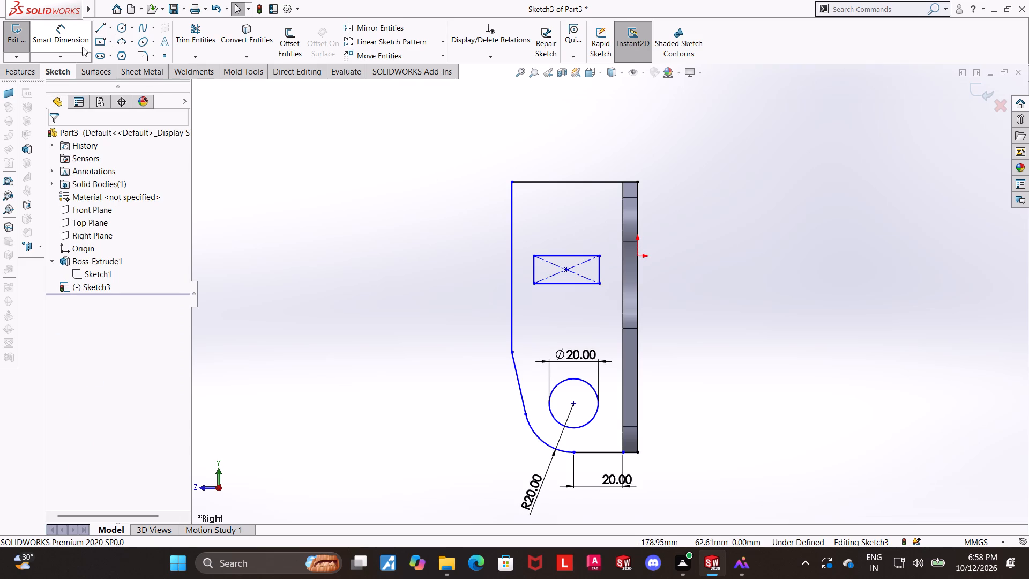
Dimension the gap between the flange's long free edge and the rectangle's nearest vertical side and set it to 12 mm.
left_click(72, 32)
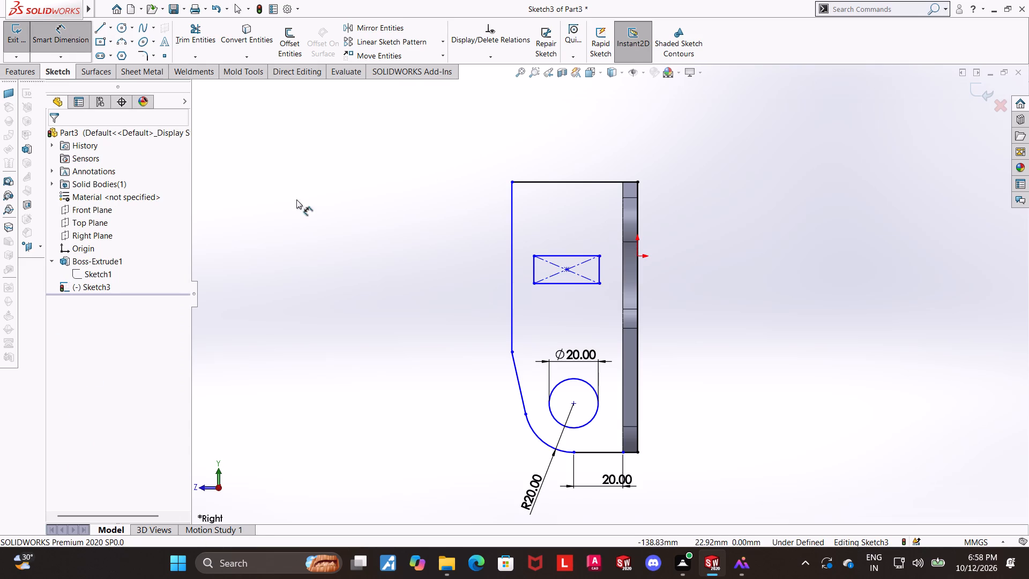
left_click(534, 267)
left_click(513, 264)
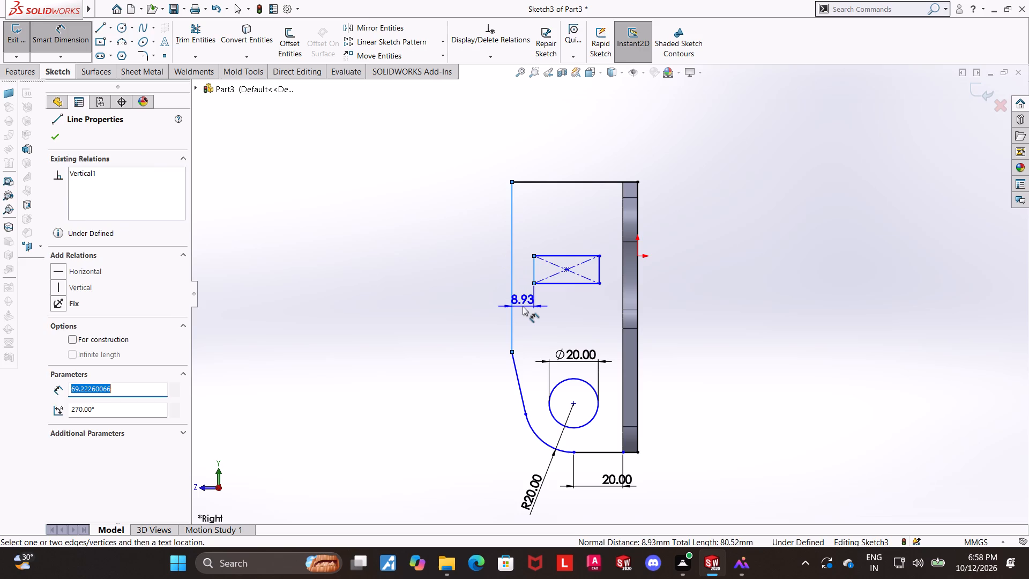
left_click(523, 306)
type("12")
key("Return")
key("Escape")
key("Escape")
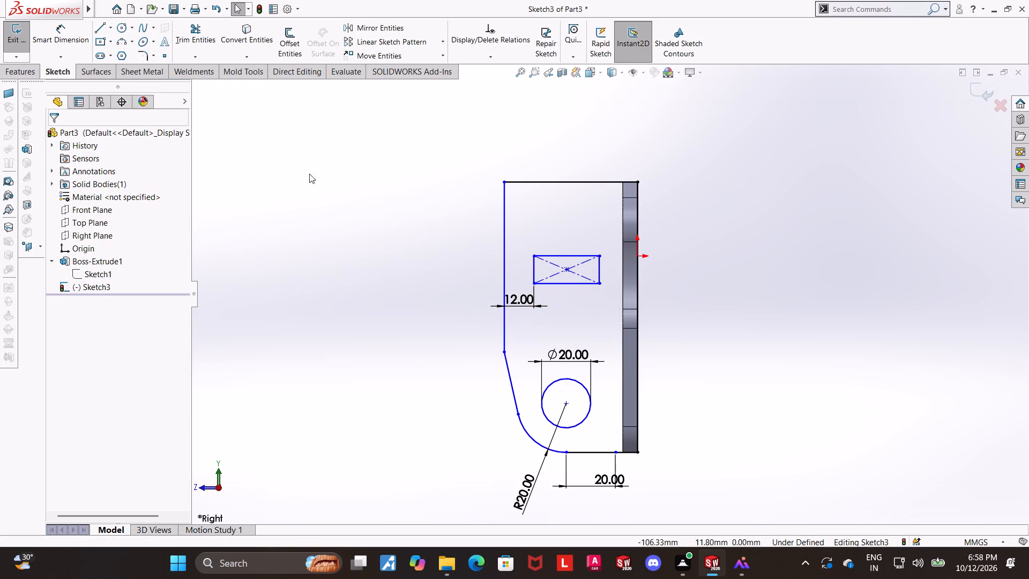
Dimension the width between the rectangle's two vertical sides inside the flange and set it to 27 mm.
left_click(77, 33)
left_click(533, 272)
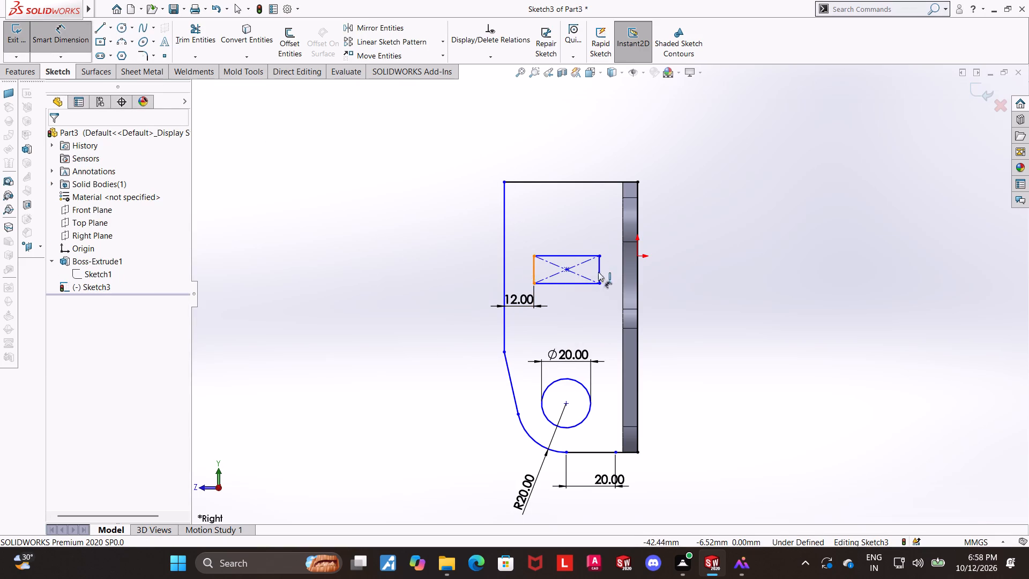
left_click(600, 269)
left_click(575, 225)
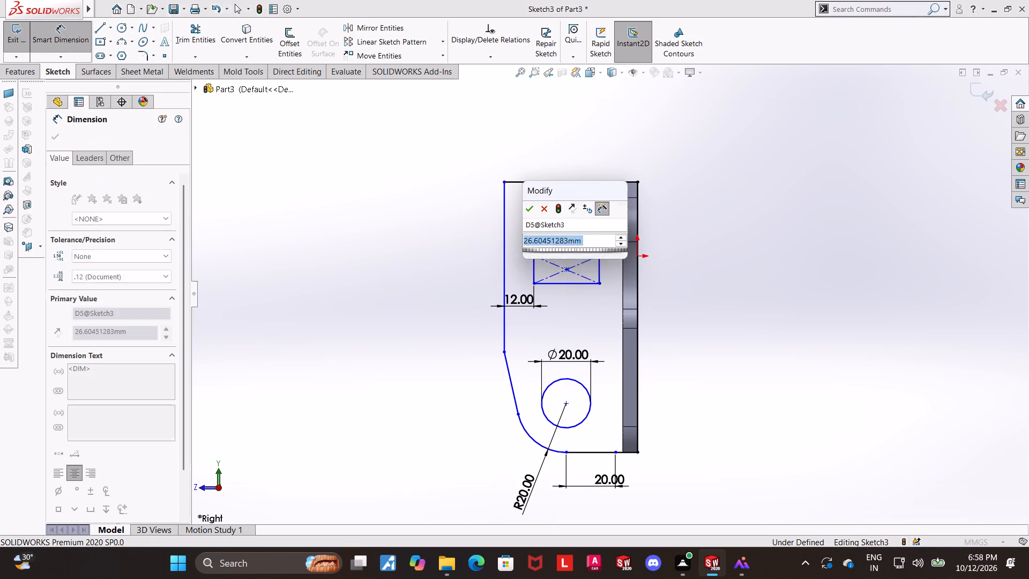
type("27")
key("Return")
key("Escape")
key("Escape")
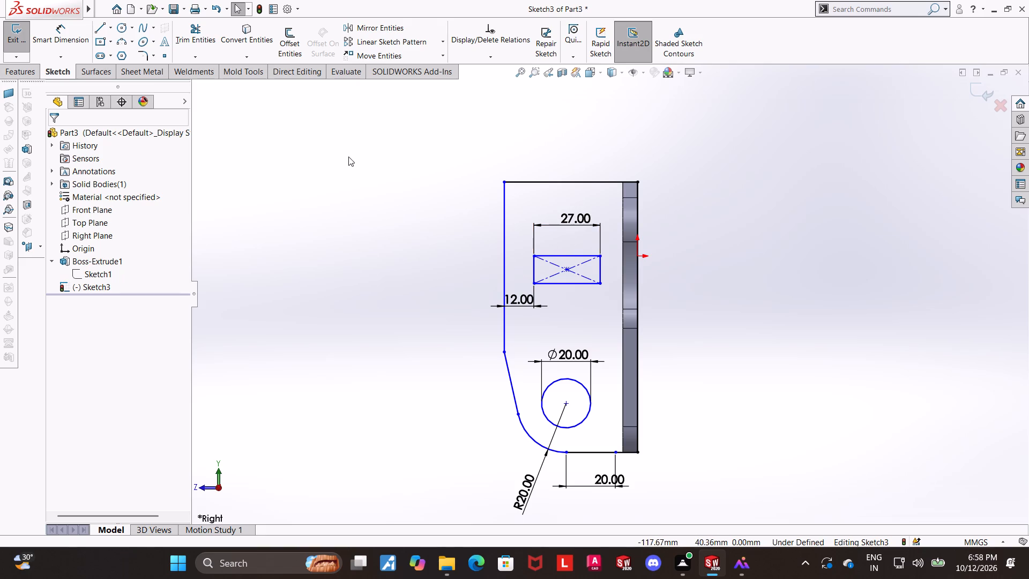
Dimension the height between the rectangle's top and bottom sides and set it to 26 mm.
left_click(61, 38)
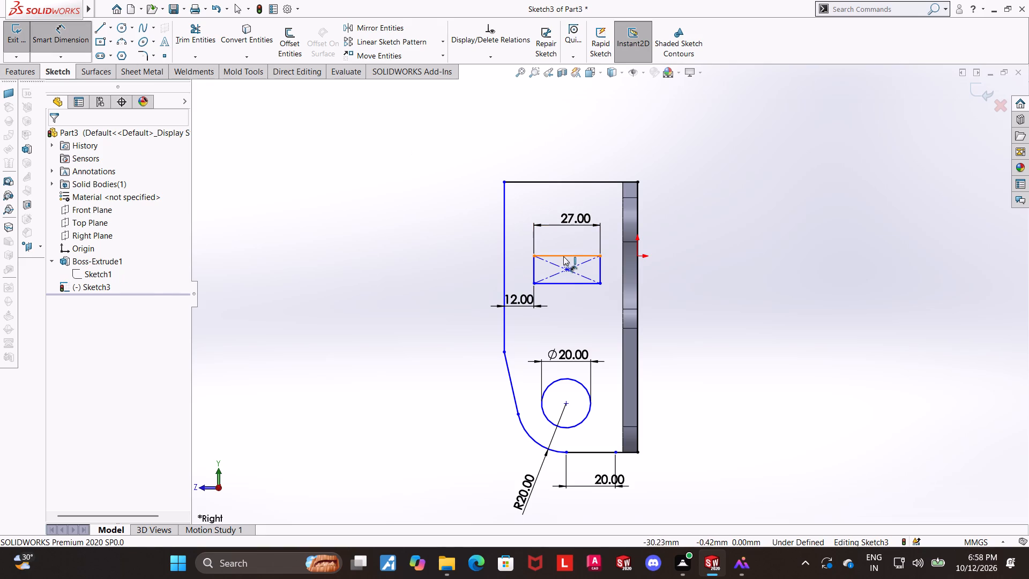
left_click(563, 256)
left_click(563, 280)
left_click(454, 268)
type("26")
key("Return")
key("Escape")
key("Escape")
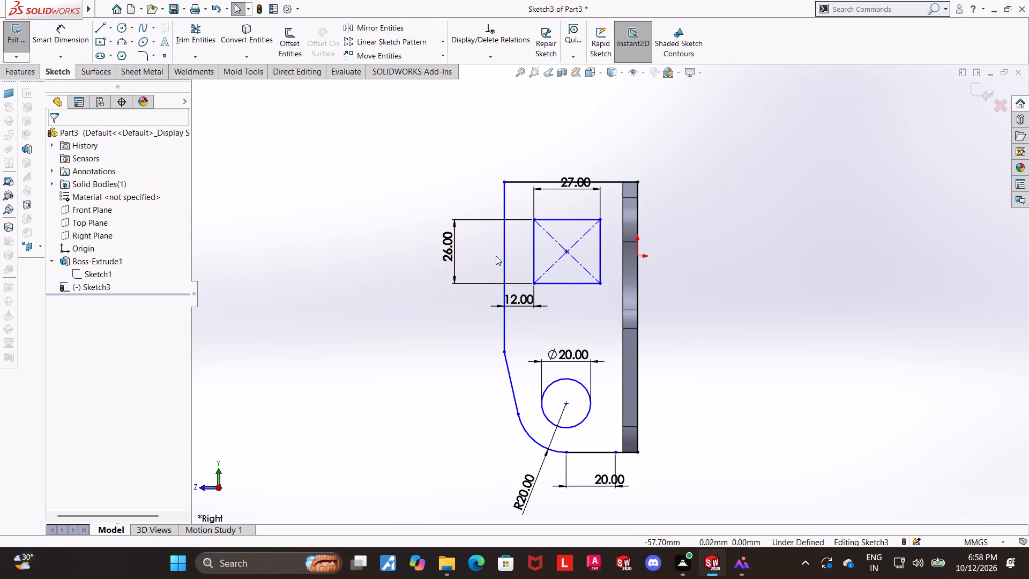
Dimension the vertical gap between the flange's top edge and the rectangle's top side and set it to 20 mm.
left_click_drag(60, 28, 66, 28)
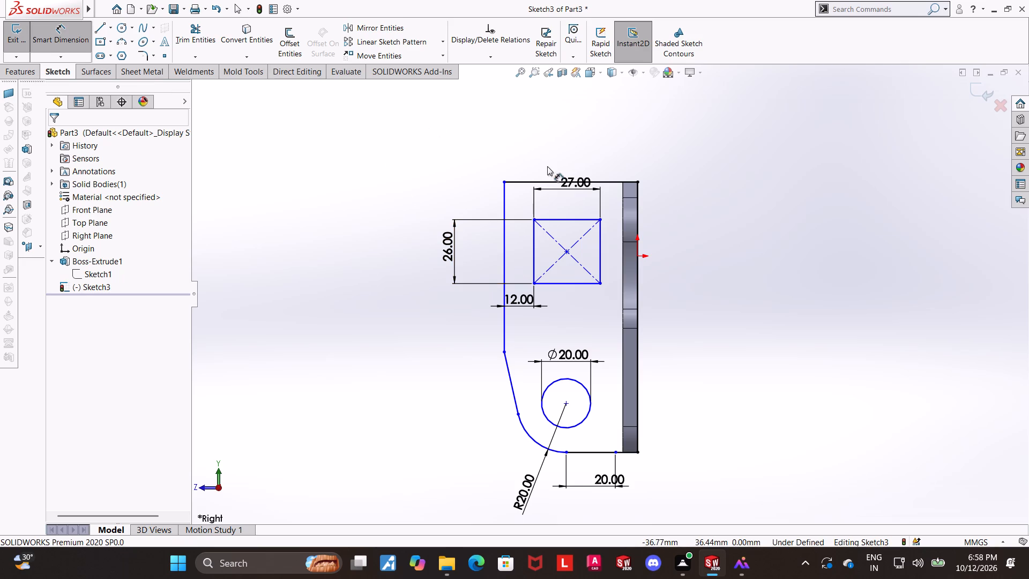
left_click(541, 180)
left_click(555, 219)
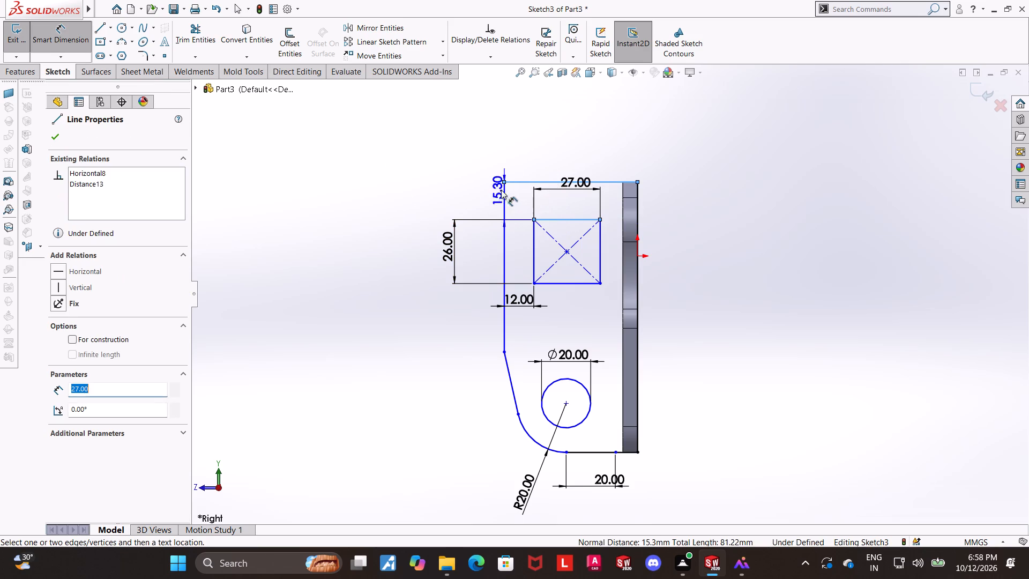
left_click(459, 184)
type("20")
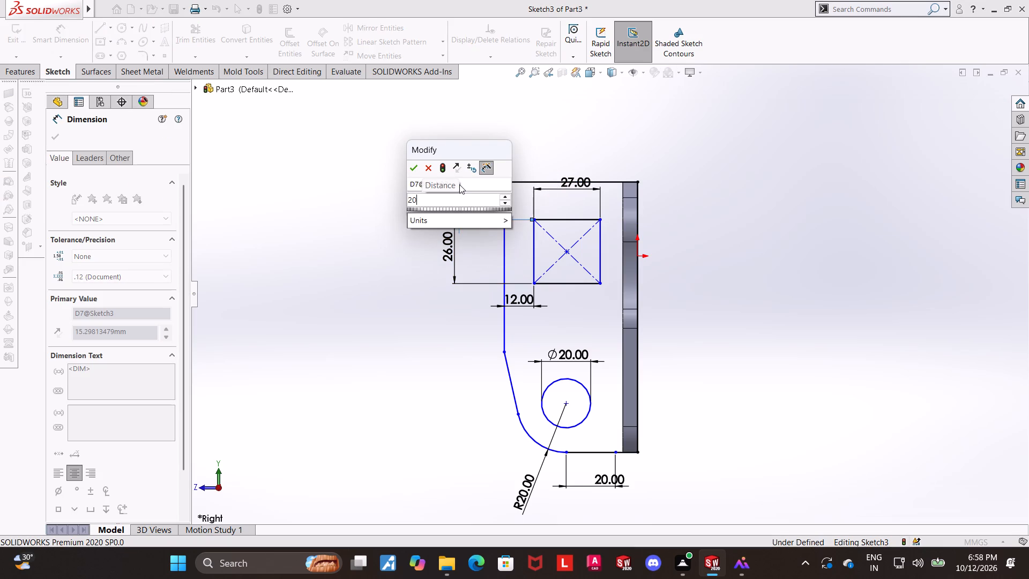
key("Return")
key("Escape")
key("Escape")
key("Escape")
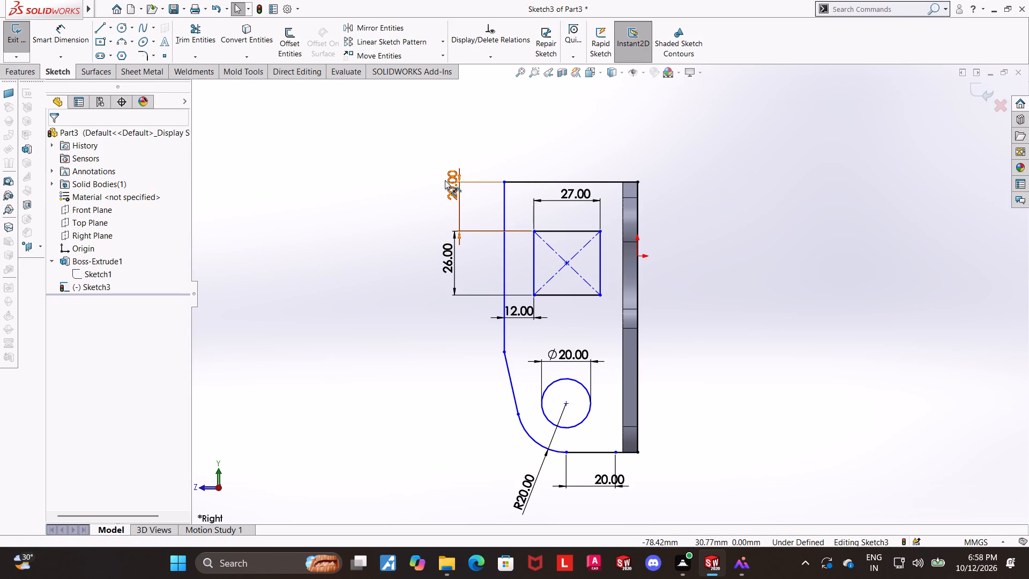
Round all four corners of the rectangular cutout with 6 mm sketch fillets.
scroll(574, 245, "up", 1)
scroll(637, 256, "down", 1)
left_click(143, 54)
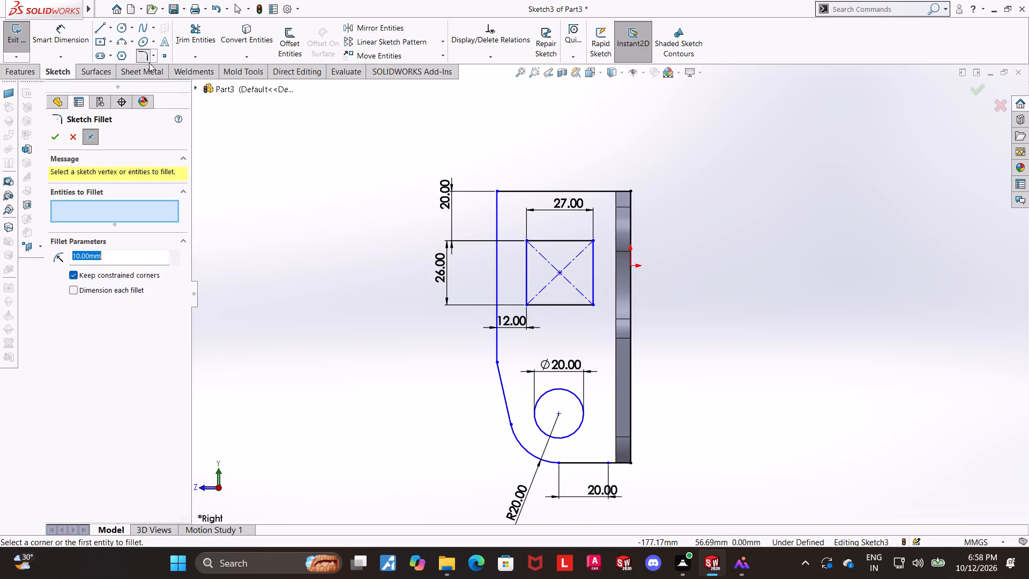
key("6")
key("Return")
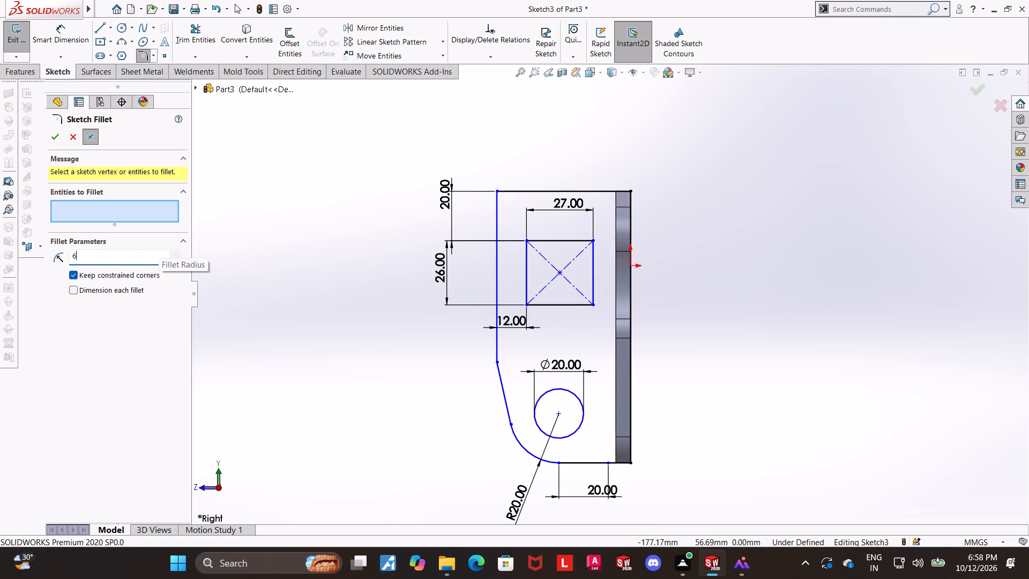
left_click(527, 303)
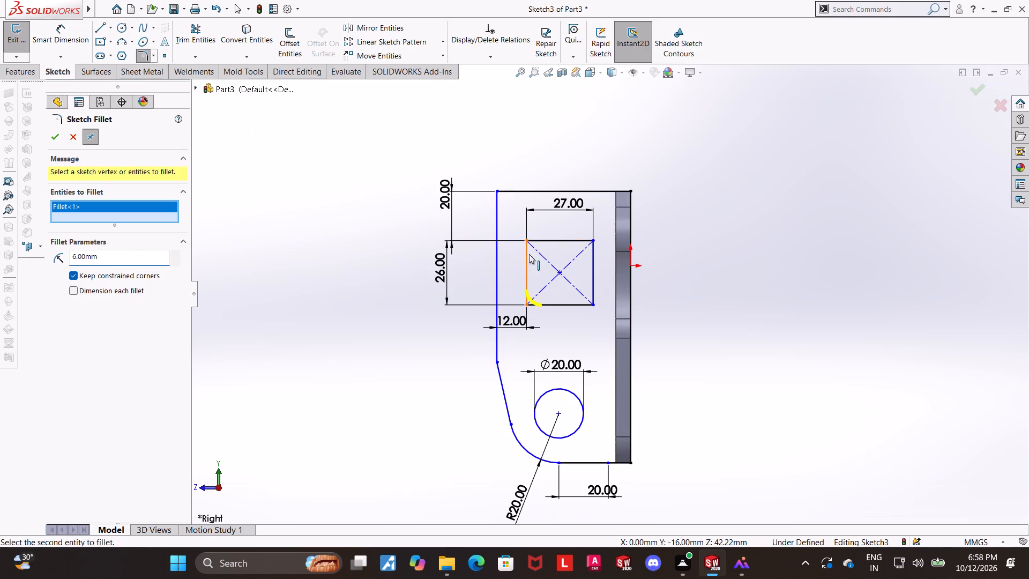
left_click(528, 239)
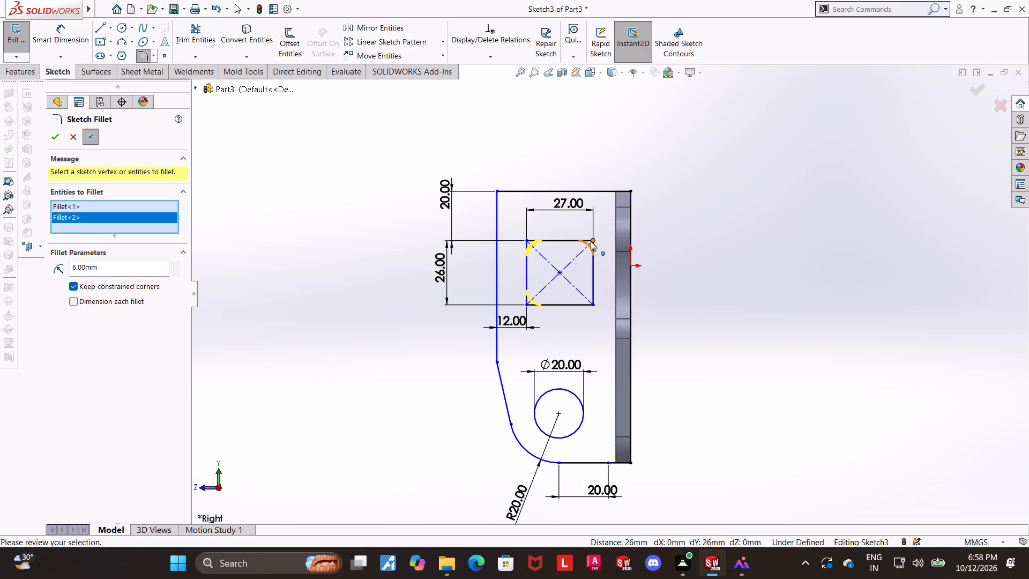
left_click(591, 241)
left_click(591, 302)
left_click(51, 139)
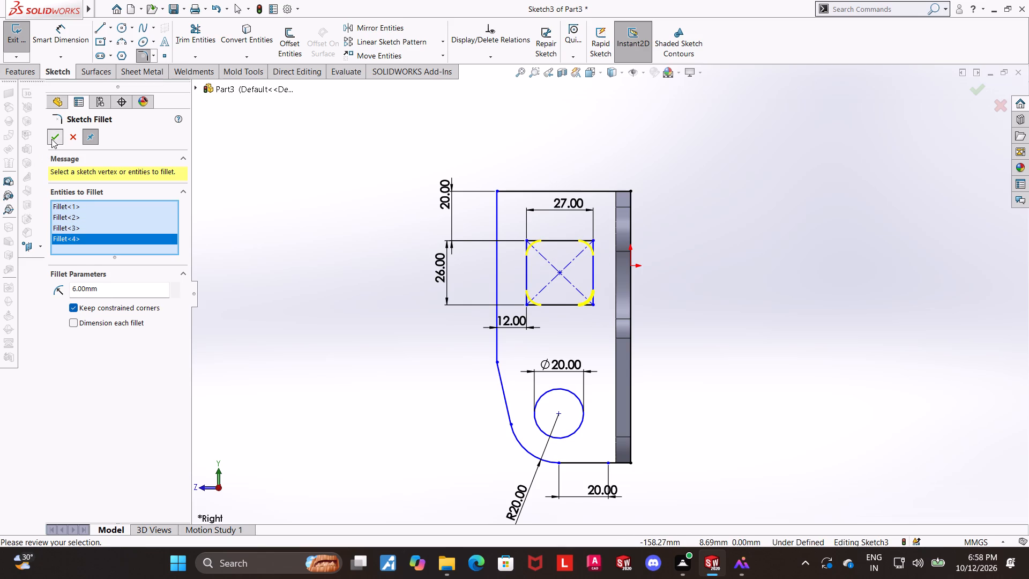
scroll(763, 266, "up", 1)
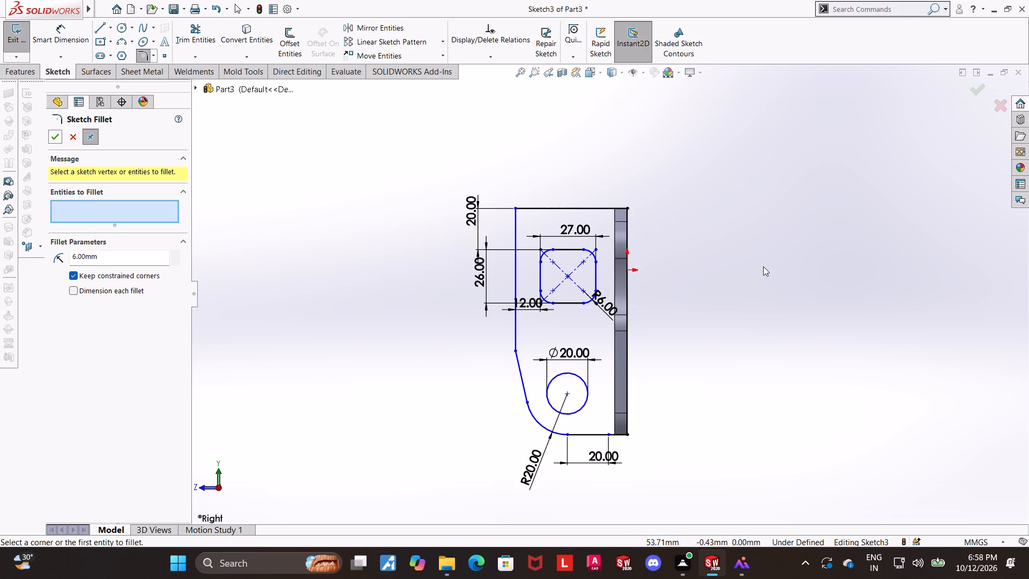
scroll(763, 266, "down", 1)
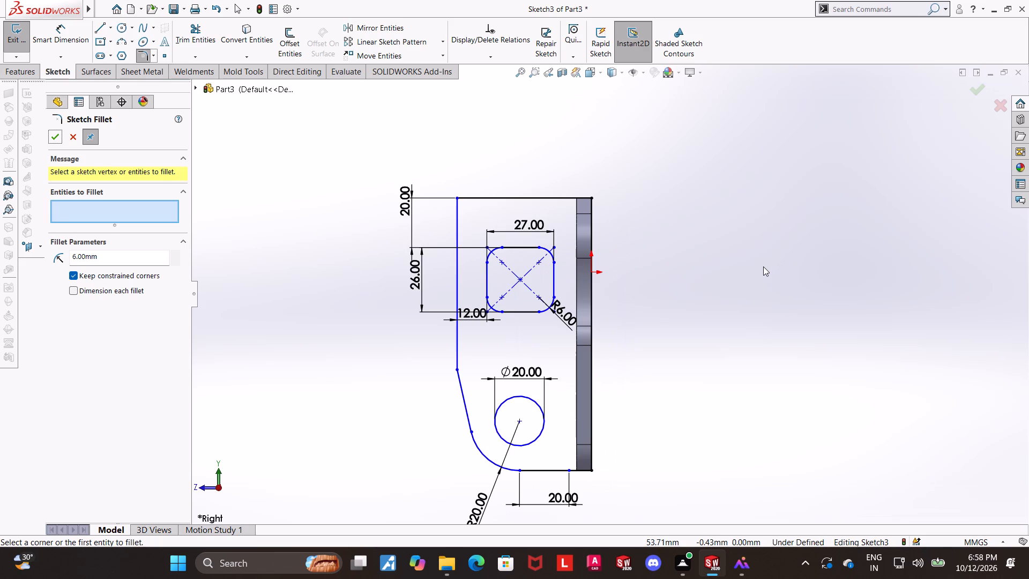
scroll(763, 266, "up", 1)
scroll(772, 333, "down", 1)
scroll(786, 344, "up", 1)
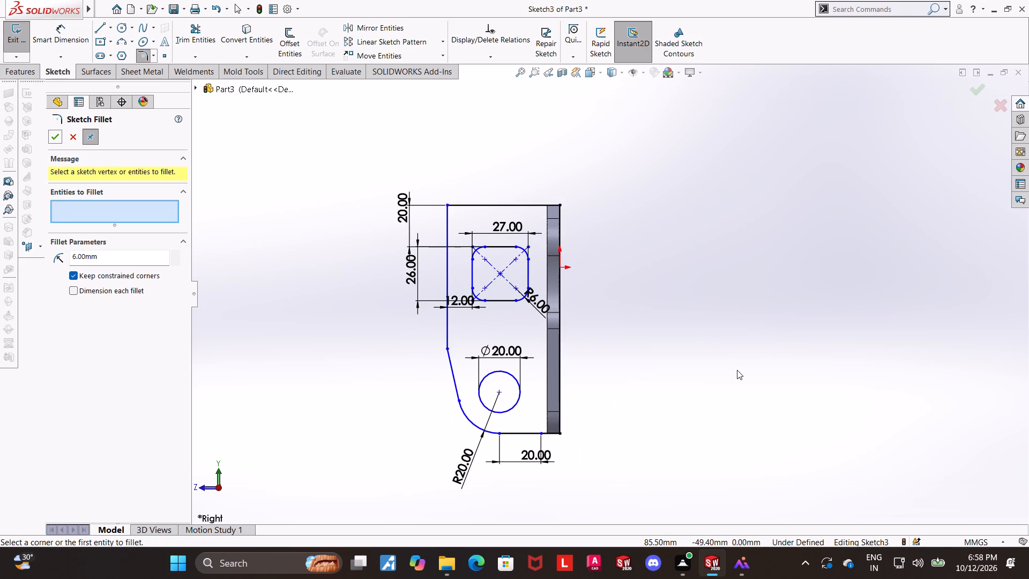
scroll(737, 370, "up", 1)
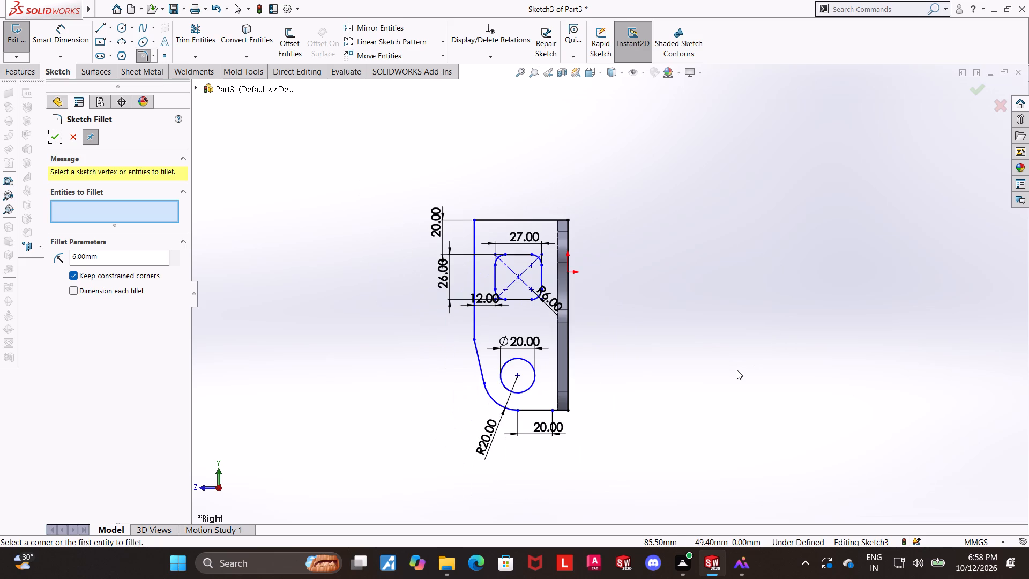
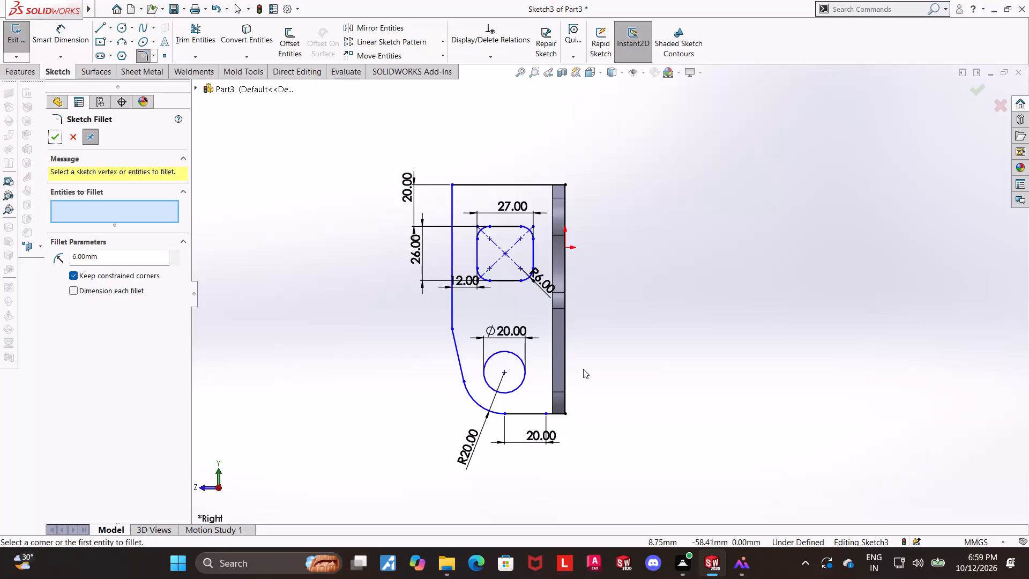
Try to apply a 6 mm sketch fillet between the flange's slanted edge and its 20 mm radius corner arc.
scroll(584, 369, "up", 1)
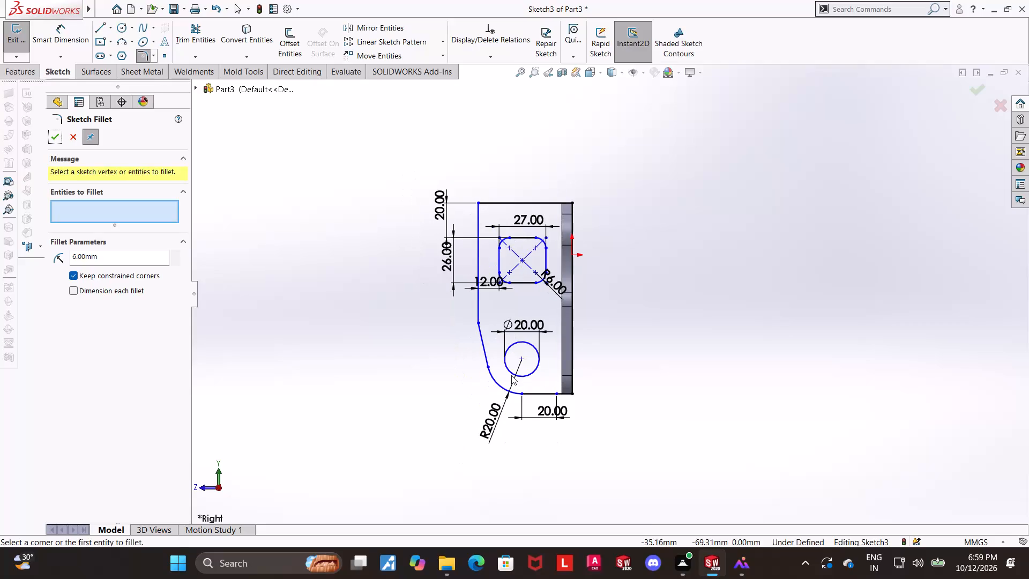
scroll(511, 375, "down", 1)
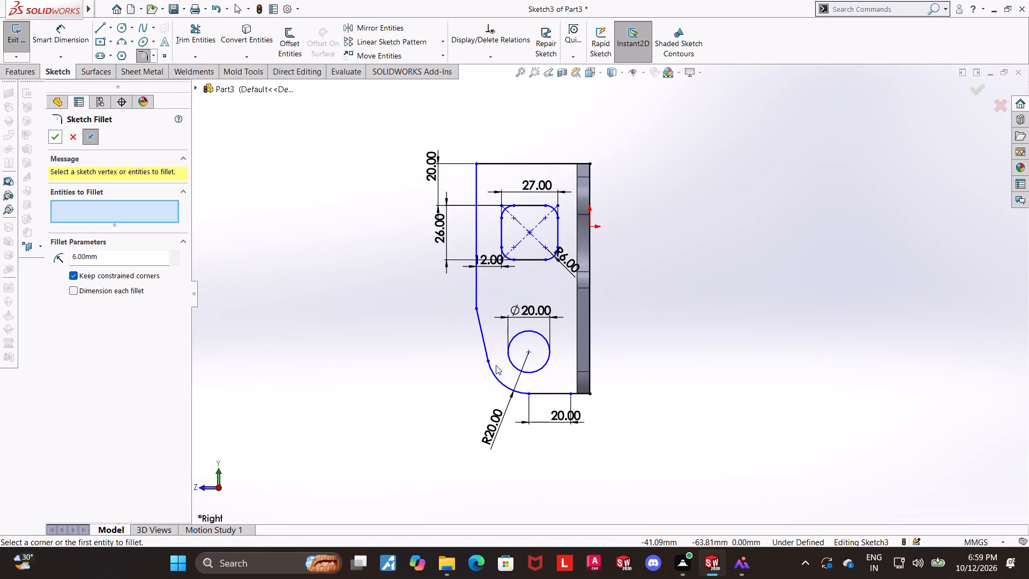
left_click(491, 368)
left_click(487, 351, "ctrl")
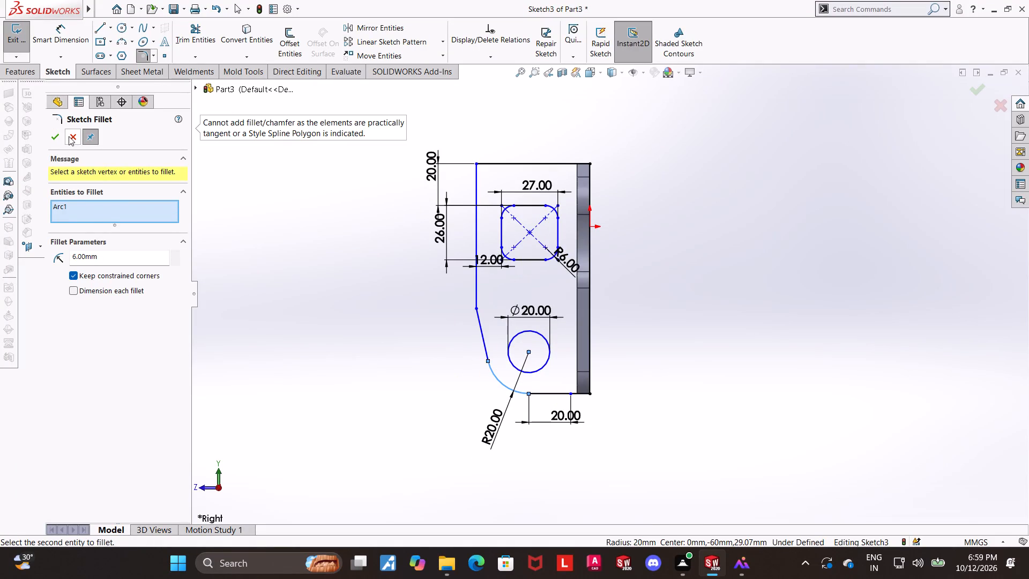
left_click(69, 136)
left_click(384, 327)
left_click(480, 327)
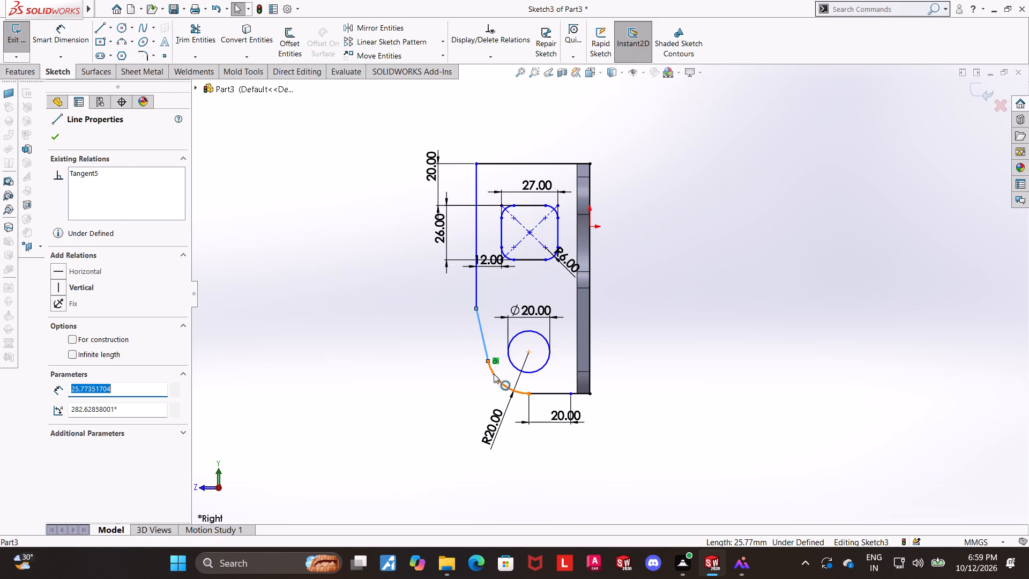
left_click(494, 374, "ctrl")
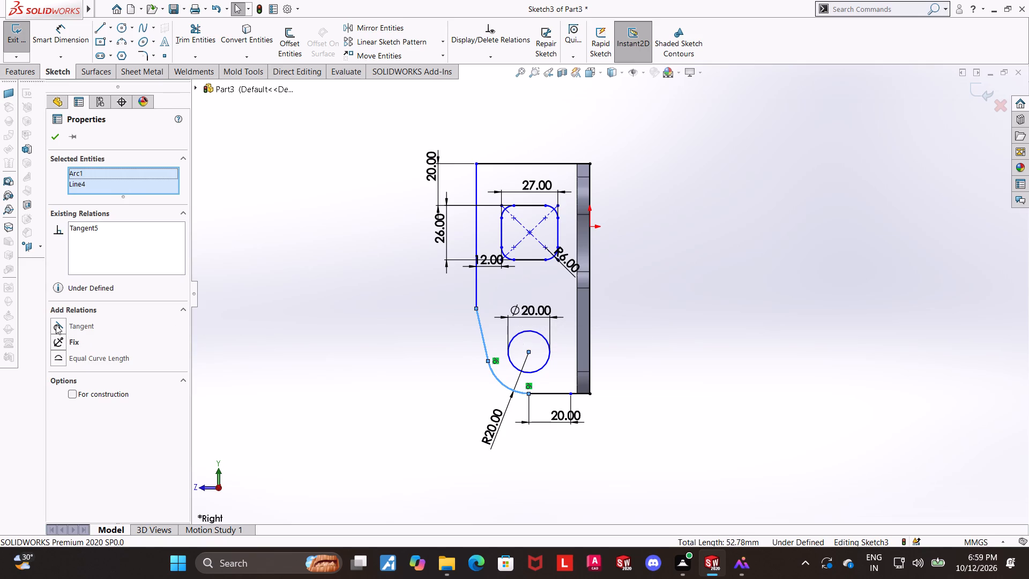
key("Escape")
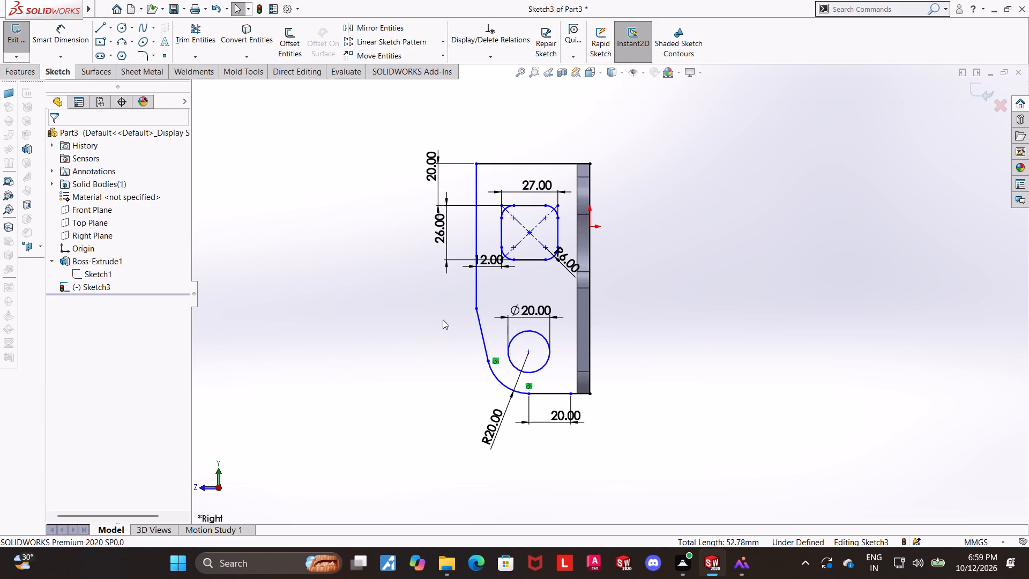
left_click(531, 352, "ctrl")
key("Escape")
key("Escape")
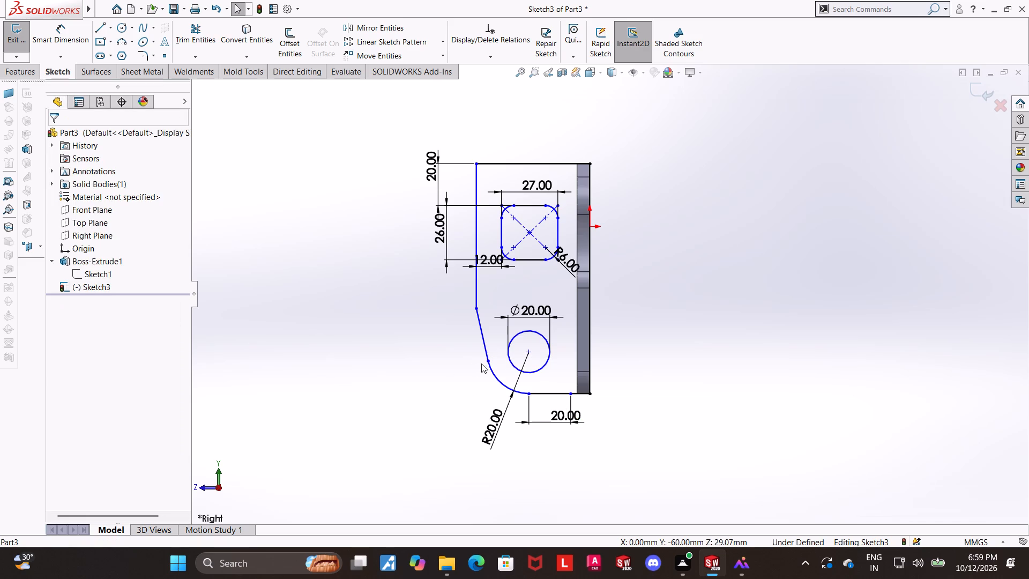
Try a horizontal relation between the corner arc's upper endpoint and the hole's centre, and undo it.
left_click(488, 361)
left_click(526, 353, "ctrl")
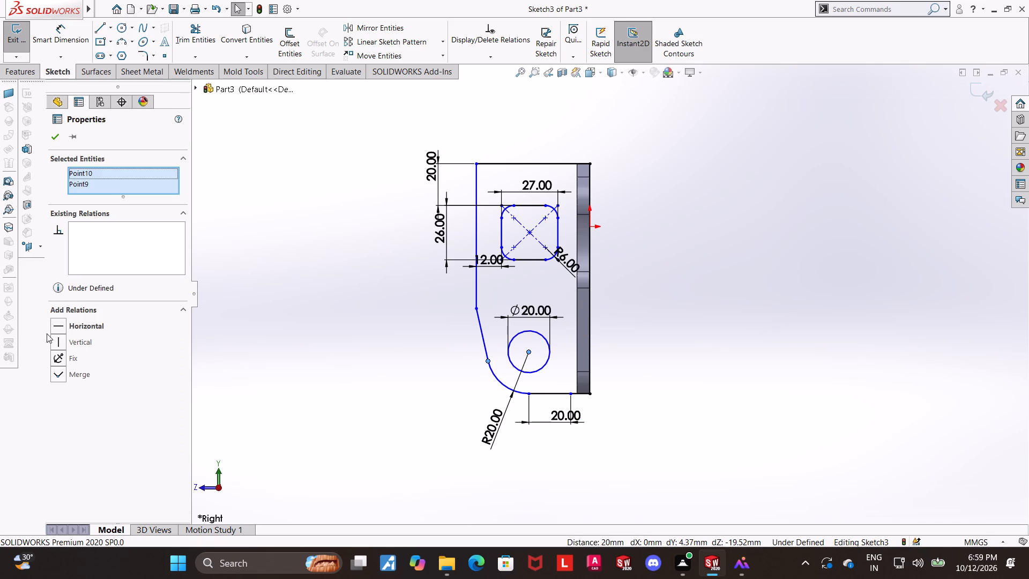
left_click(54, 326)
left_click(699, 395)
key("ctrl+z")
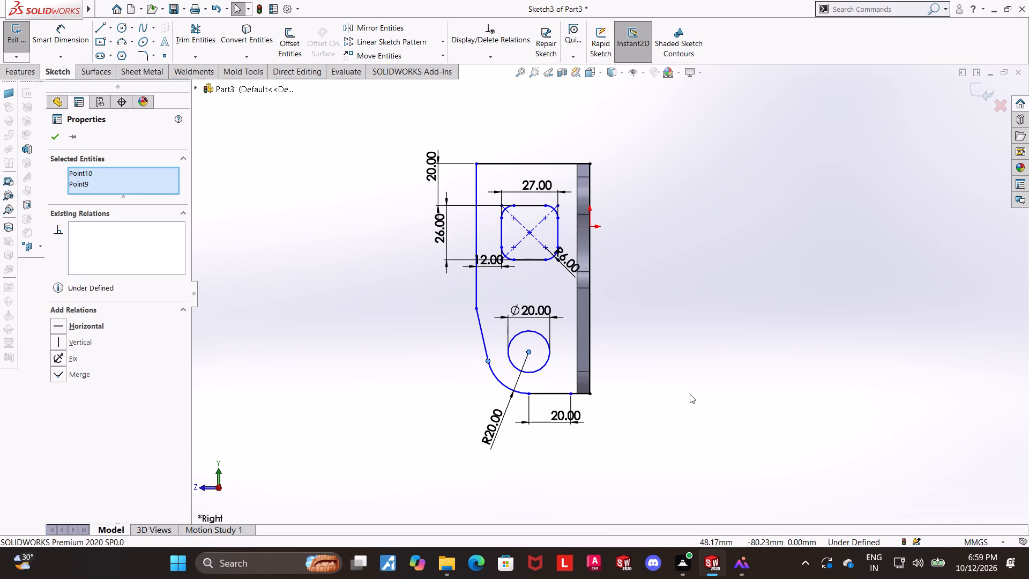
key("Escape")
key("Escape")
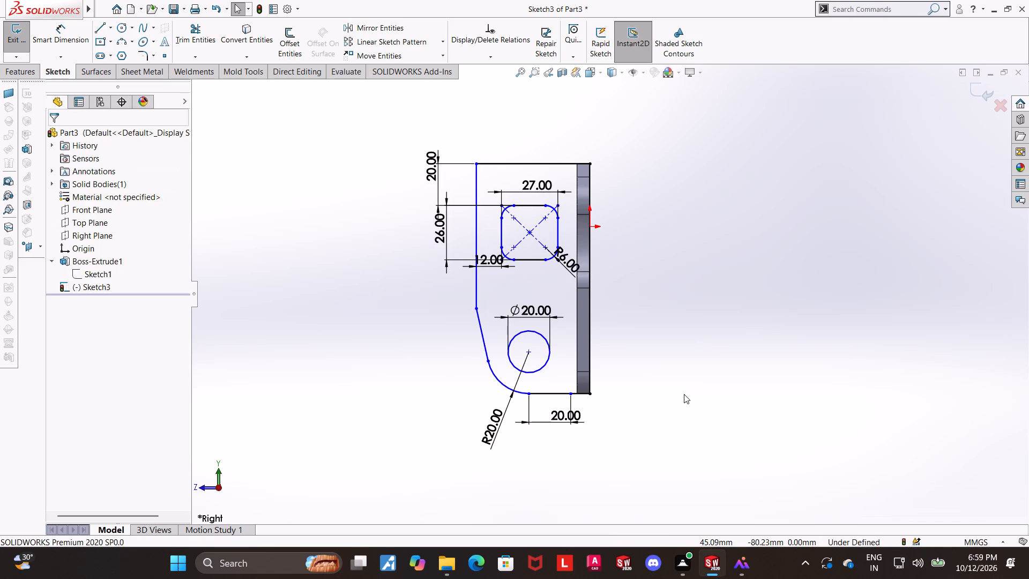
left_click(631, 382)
Dimension the vertical distance from the rounded cutout's bottom side to the slanted edge's upper endpoint and set it to 15 mm.
left_click(59, 36)
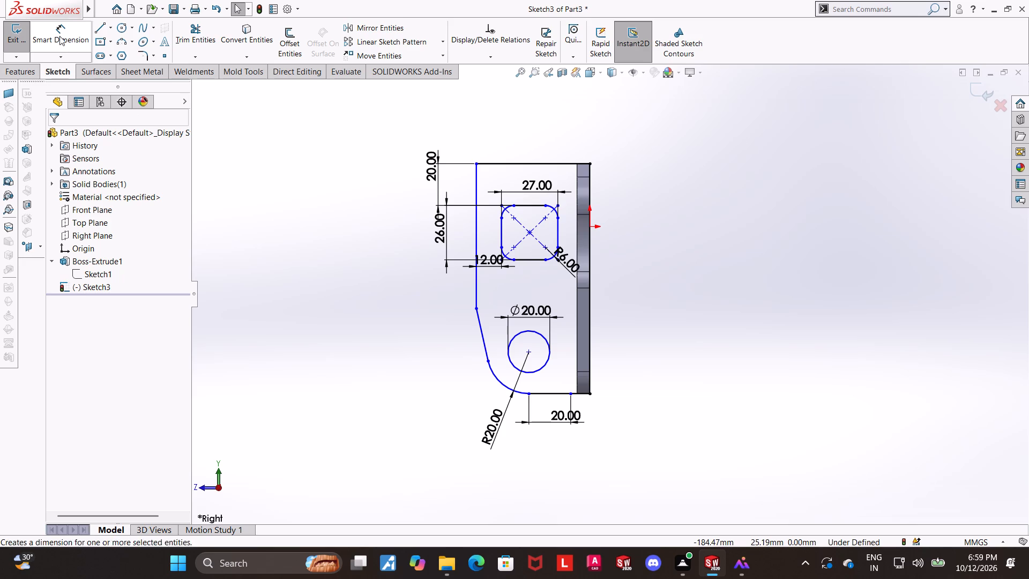
left_click(475, 306)
left_click(520, 258)
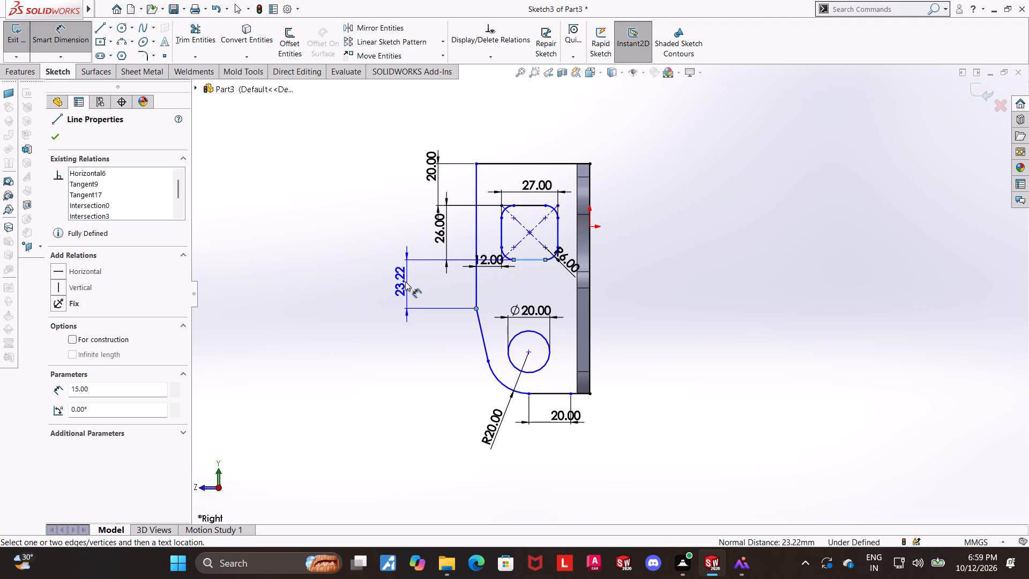
left_click(405, 281)
type("15")
key("Return")
key("Escape")
key("Escape")
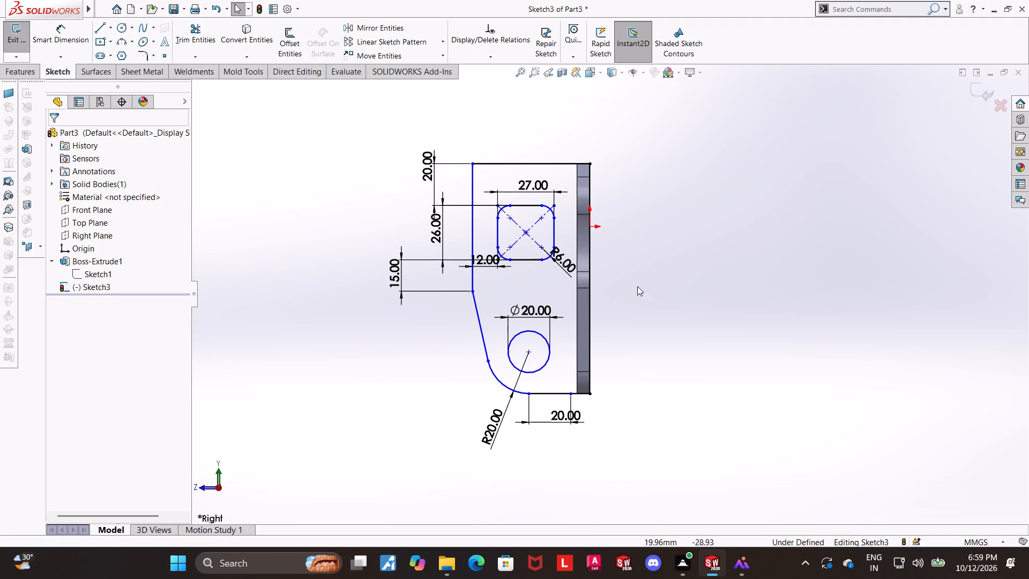
left_click(657, 286)
Dimension the length of the flange's top edge and set it to 58 mm.
scroll(675, 273, "up", 1)
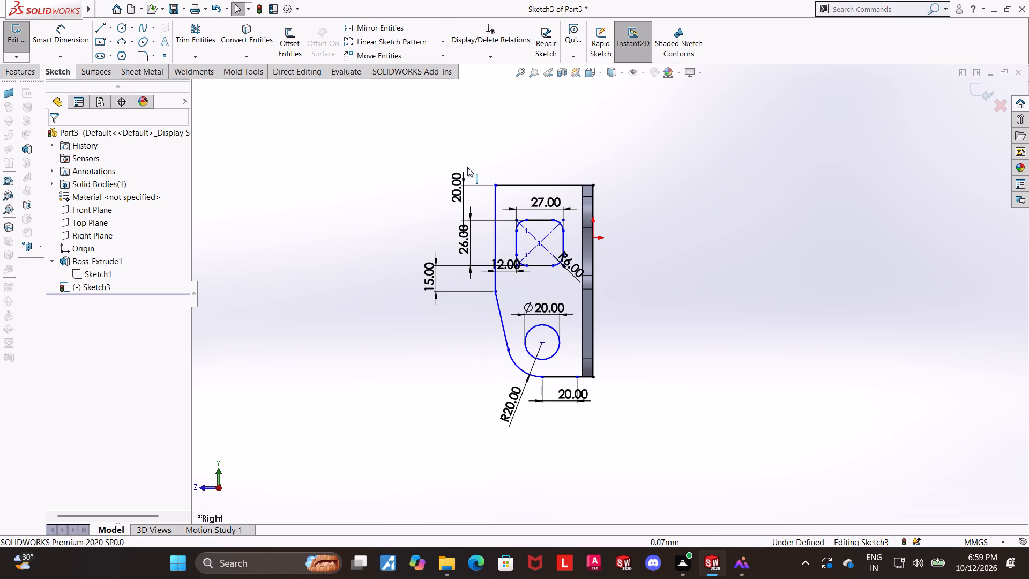
key("Escape")
key("Escape")
left_click(58, 33)
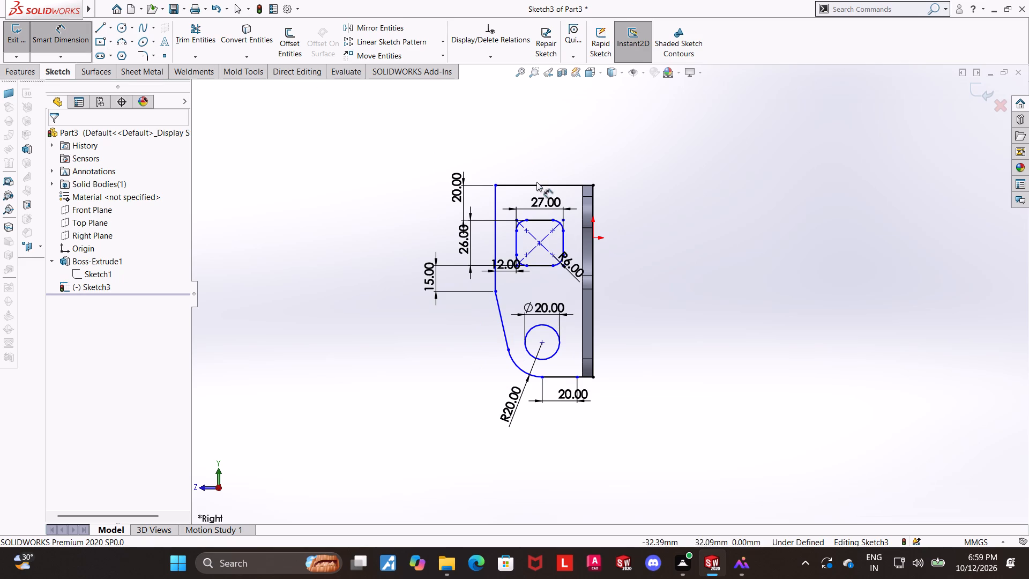
left_click(535, 186)
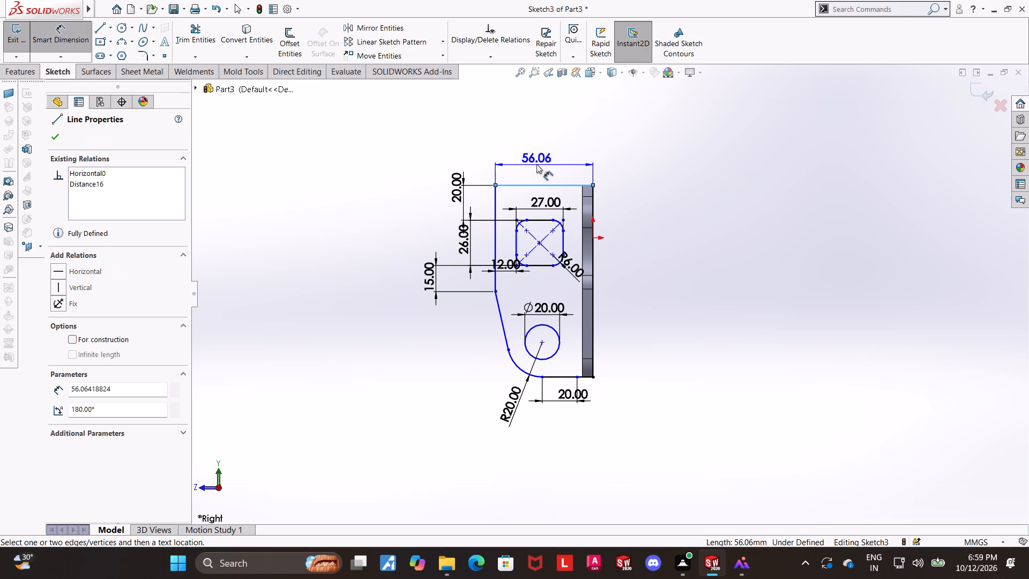
left_click(536, 164)
type("58")
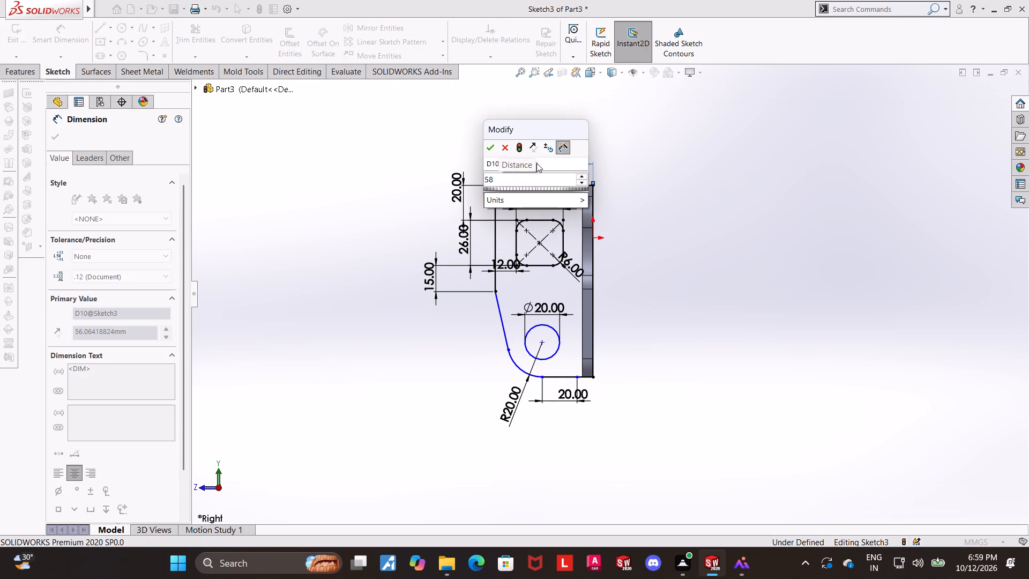
key("Return")
key("Escape")
key("Escape")
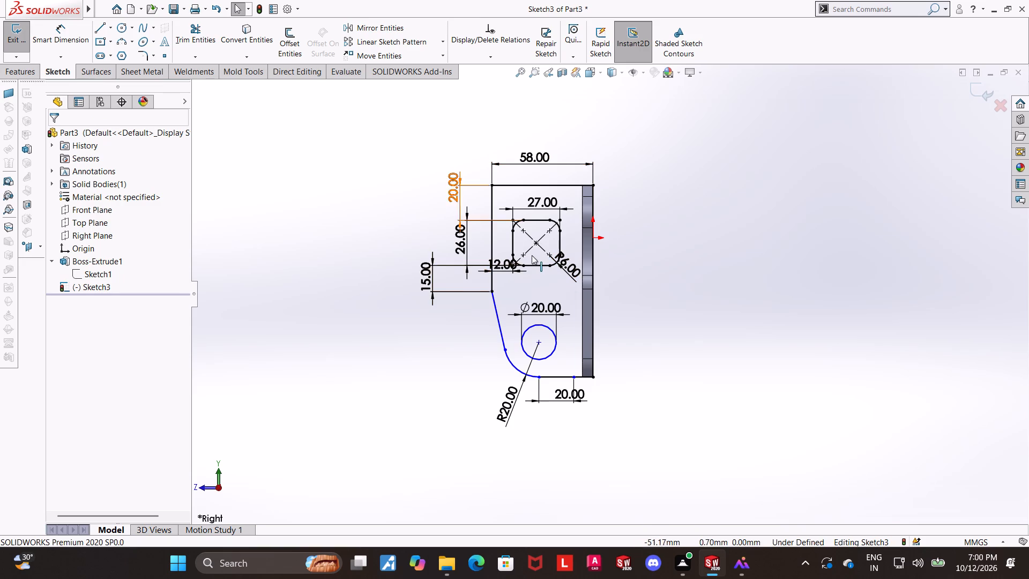
Delete the 15 mm dimension between the cutout's bottom side and the slanted edge's upper endpoint.
right_click(430, 287)
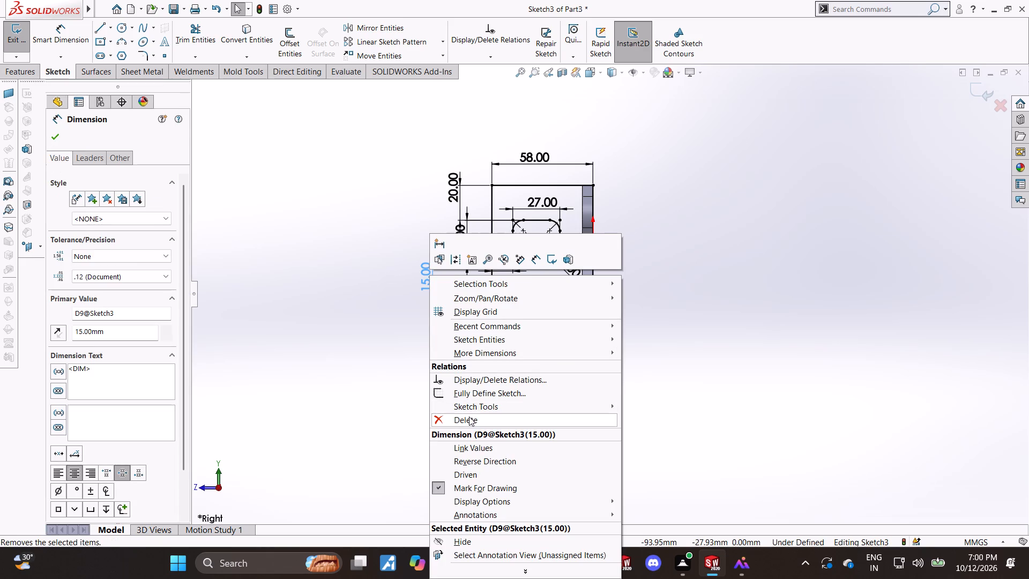
left_click(469, 417)
left_click(931, 294)
Examine the flange sketch against the extruded plate from an angled view and return to the Right view.
scroll(728, 281, "up", 1)
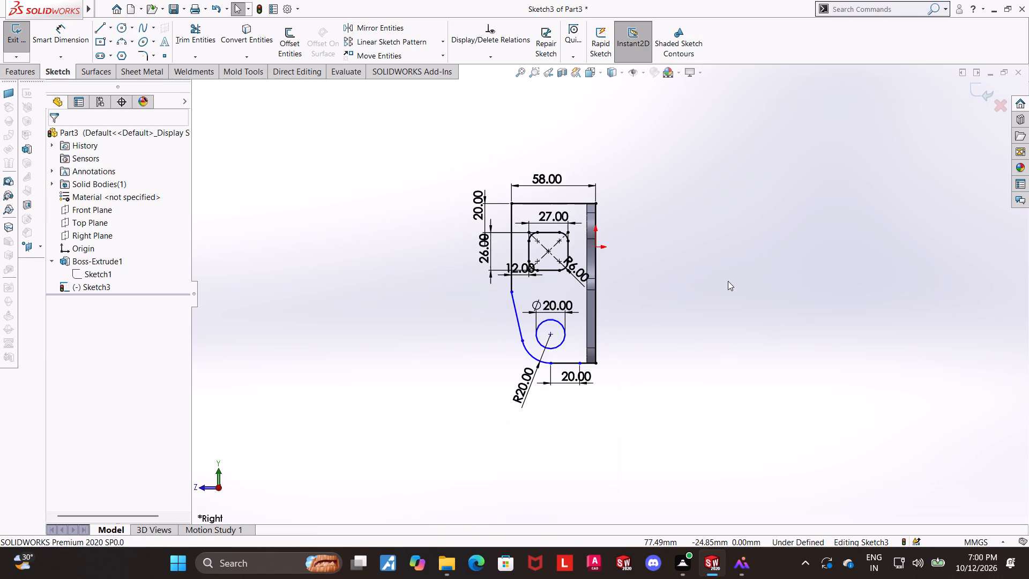
scroll(728, 281, "down", 1)
scroll(728, 281, "up", 1)
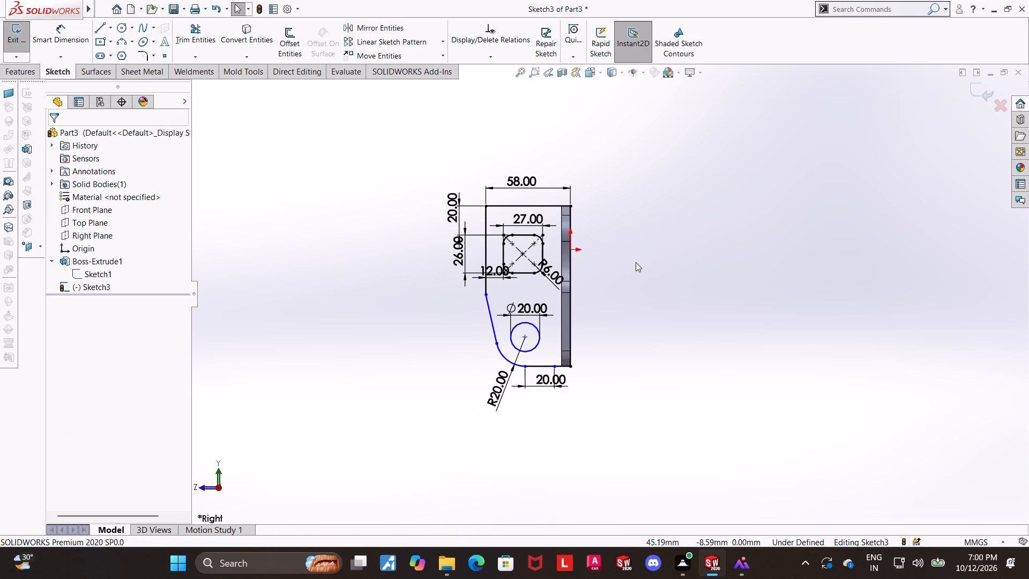
middle_click_drag(636, 263, 658, 271)
scroll(614, 262, "down", 1)
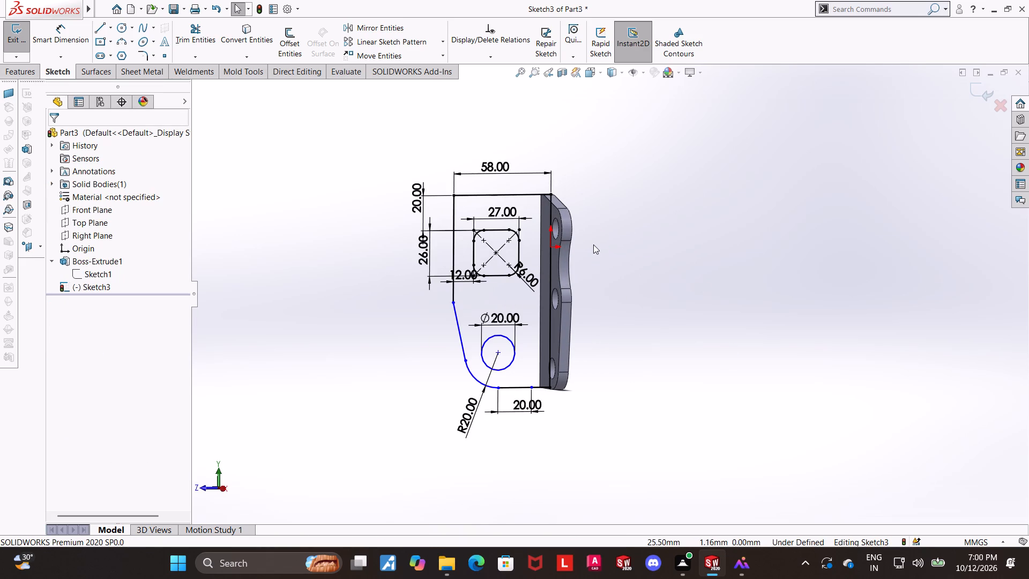
left_click(586, 72)
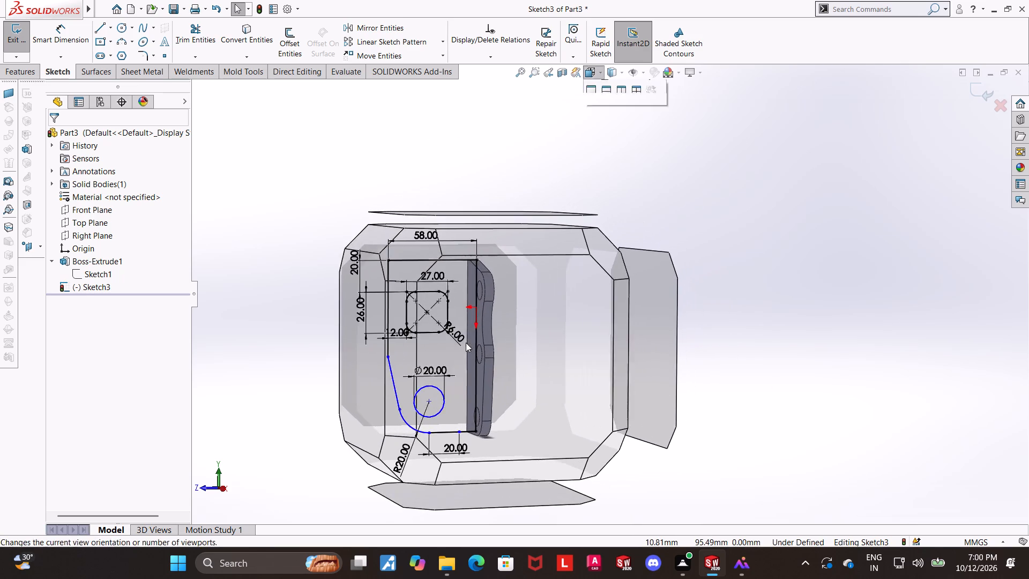
left_click(466, 343)
scroll(705, 324, "up", 1)
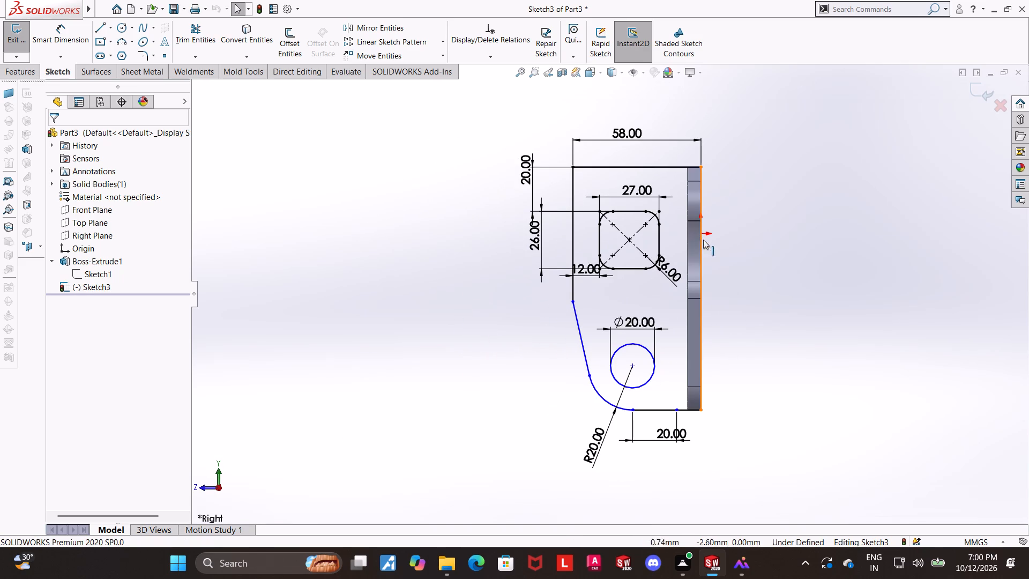
middle_click_drag(722, 249, 750, 259)
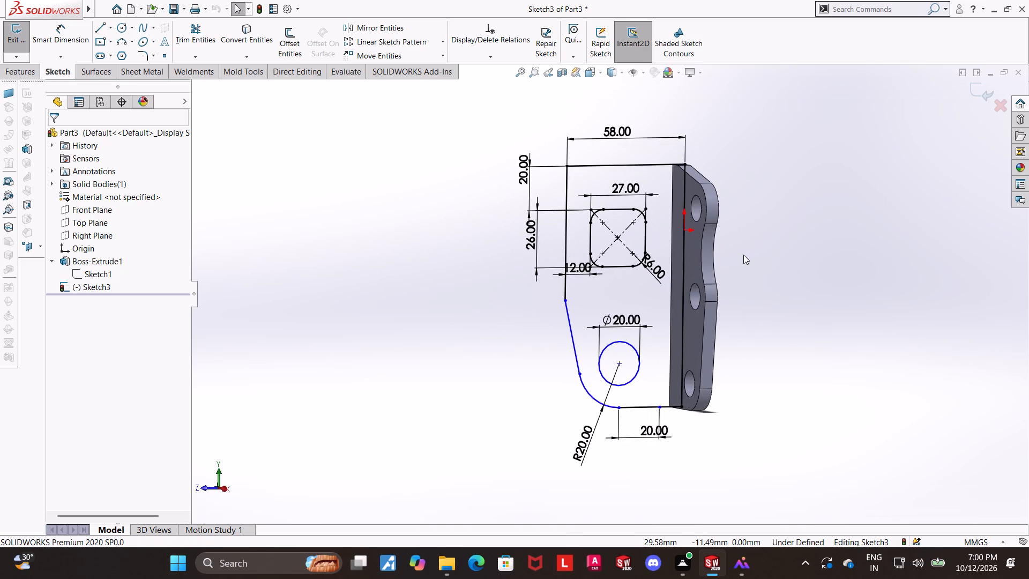
middle_click_drag(748, 271, 732, 271)
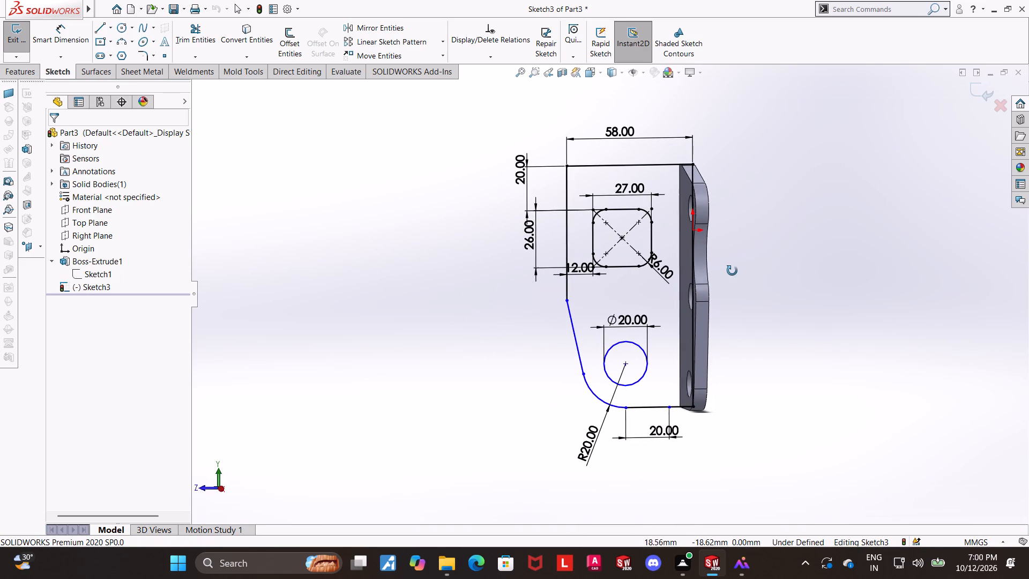
middle_click_drag(732, 271, 729, 270)
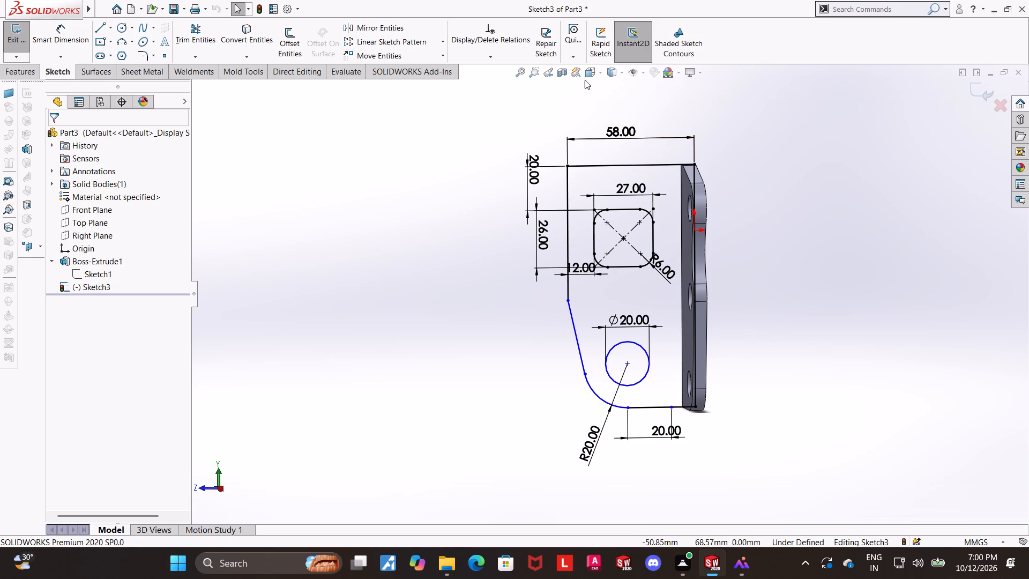
left_click(585, 79)
left_click(588, 76)
left_click(483, 351)
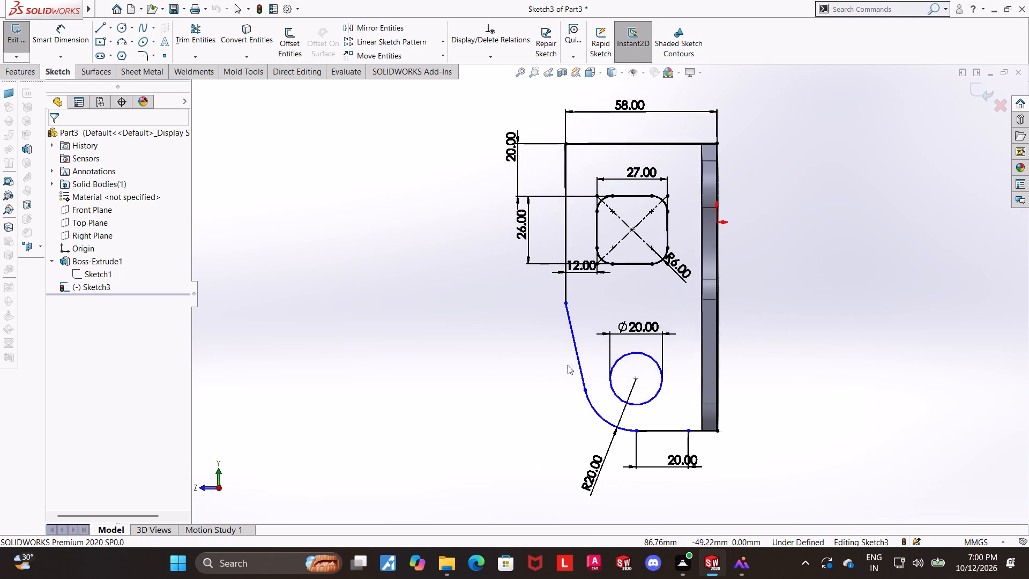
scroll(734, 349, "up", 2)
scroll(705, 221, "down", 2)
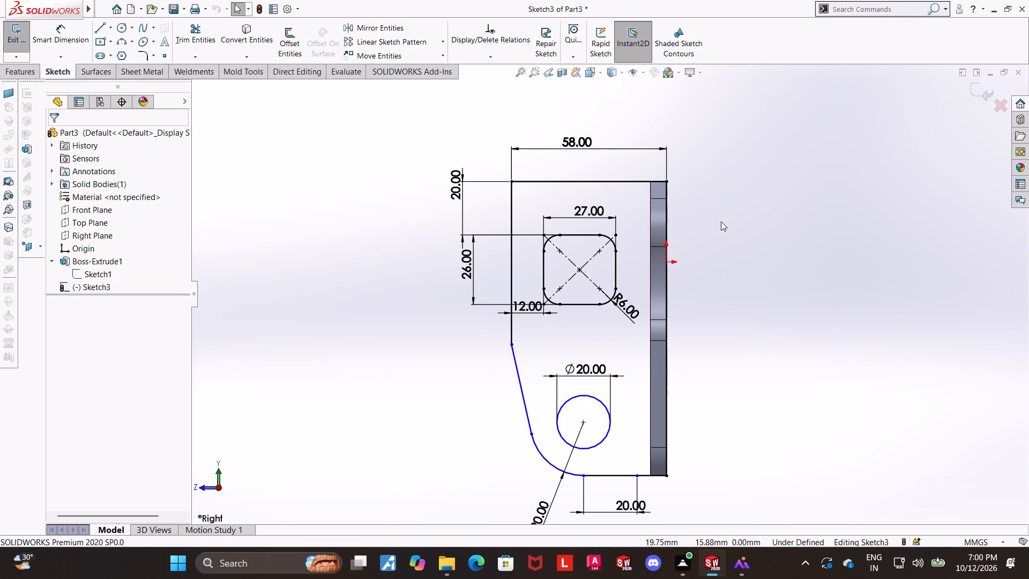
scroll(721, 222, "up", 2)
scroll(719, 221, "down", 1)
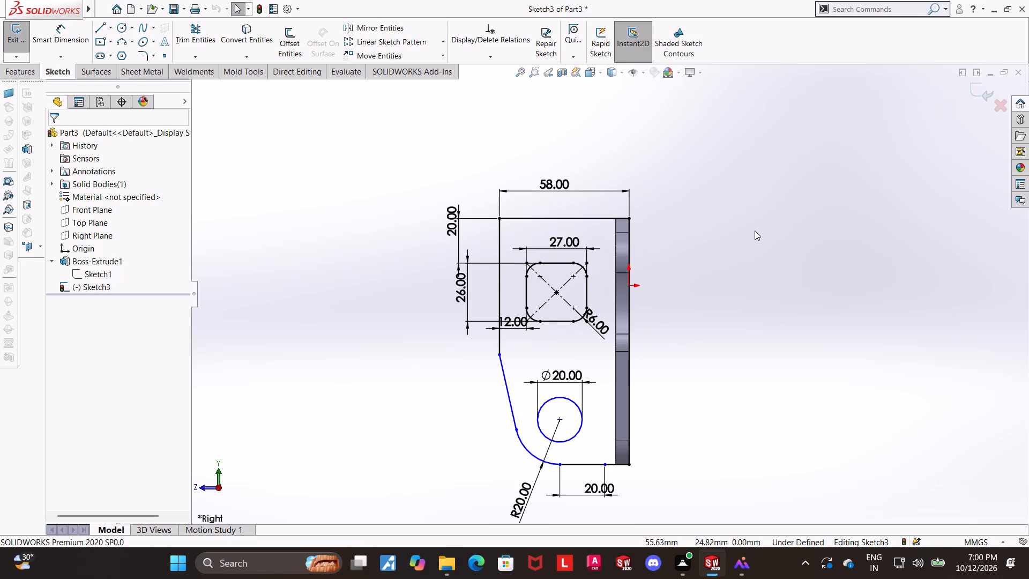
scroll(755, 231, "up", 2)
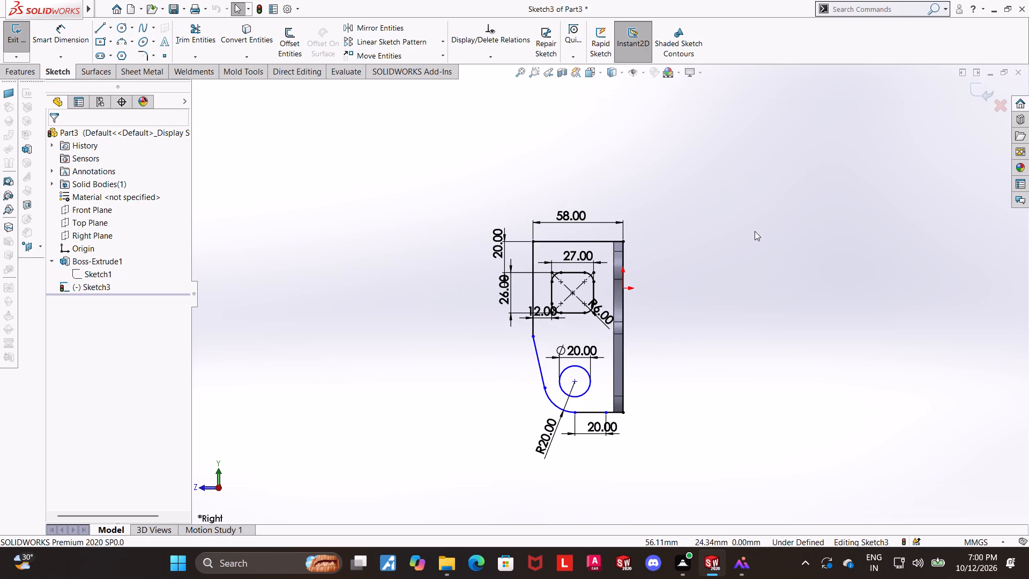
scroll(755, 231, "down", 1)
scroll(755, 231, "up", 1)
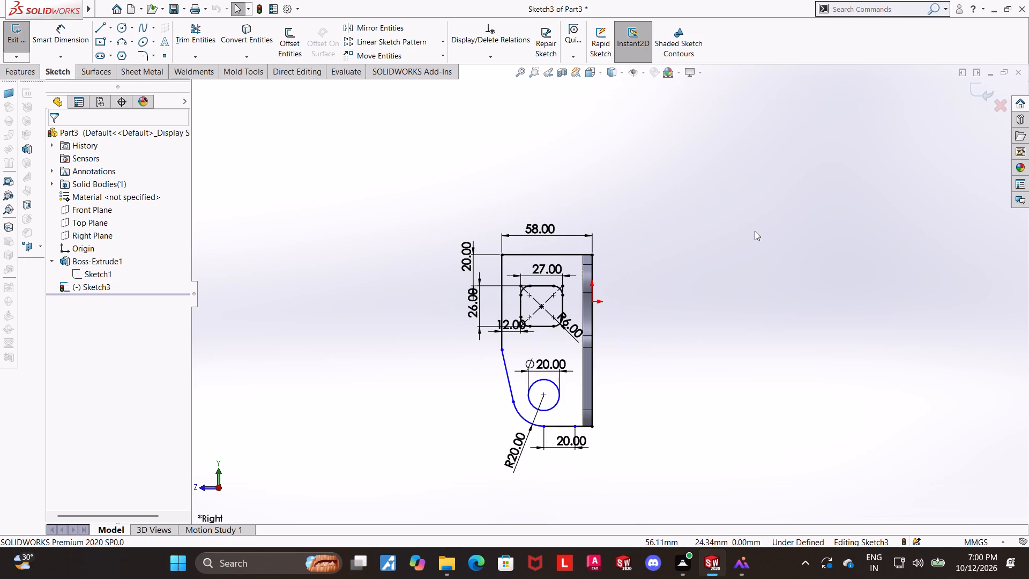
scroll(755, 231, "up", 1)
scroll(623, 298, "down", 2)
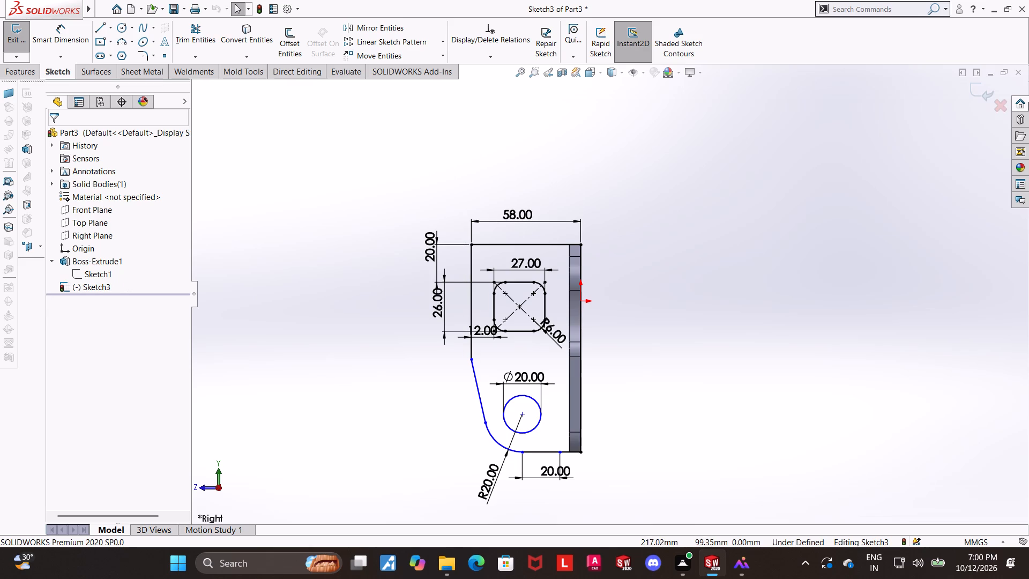
Exit the side flange sketch, keeping its changes.
left_click(965, 90)
left_click(974, 92)
left_click(92, 272)
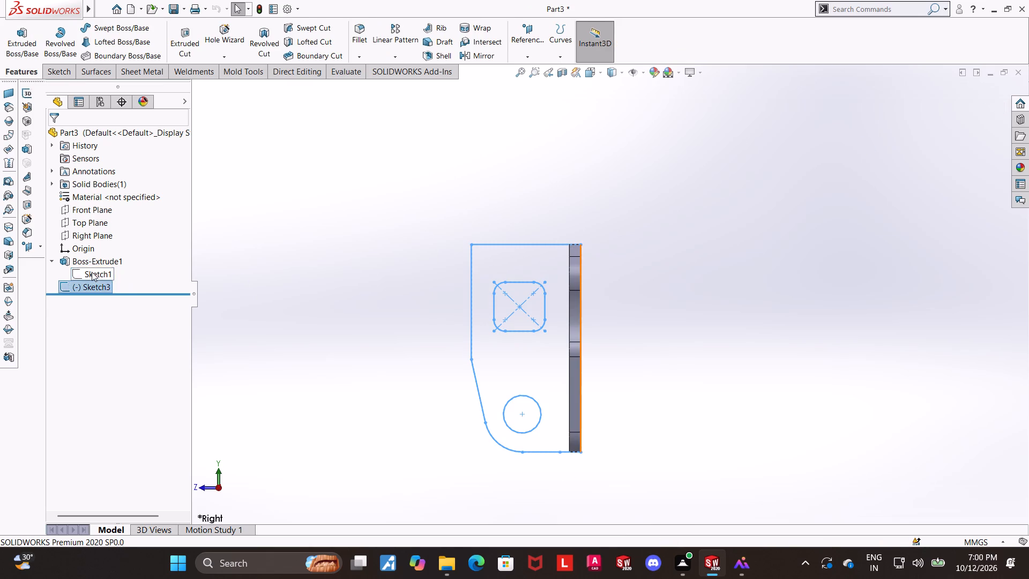
Open the plate's profile sketch, Sketch1 under Boss-Extrude1, for editing in a view normal to it.
left_click(102, 241)
left_click(102, 262)
left_click(125, 250)
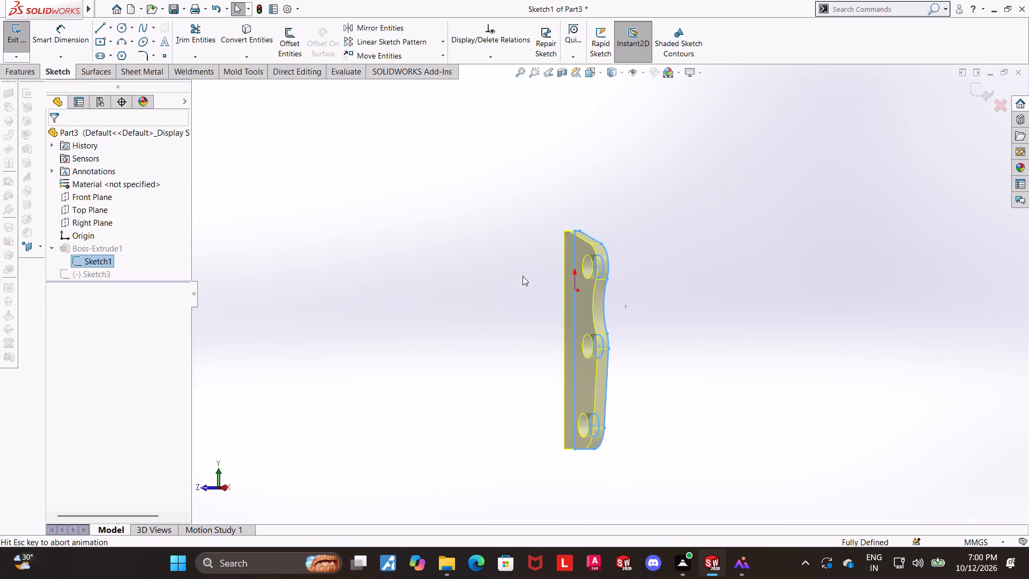
scroll(767, 273, "up", 1)
left_click(709, 206)
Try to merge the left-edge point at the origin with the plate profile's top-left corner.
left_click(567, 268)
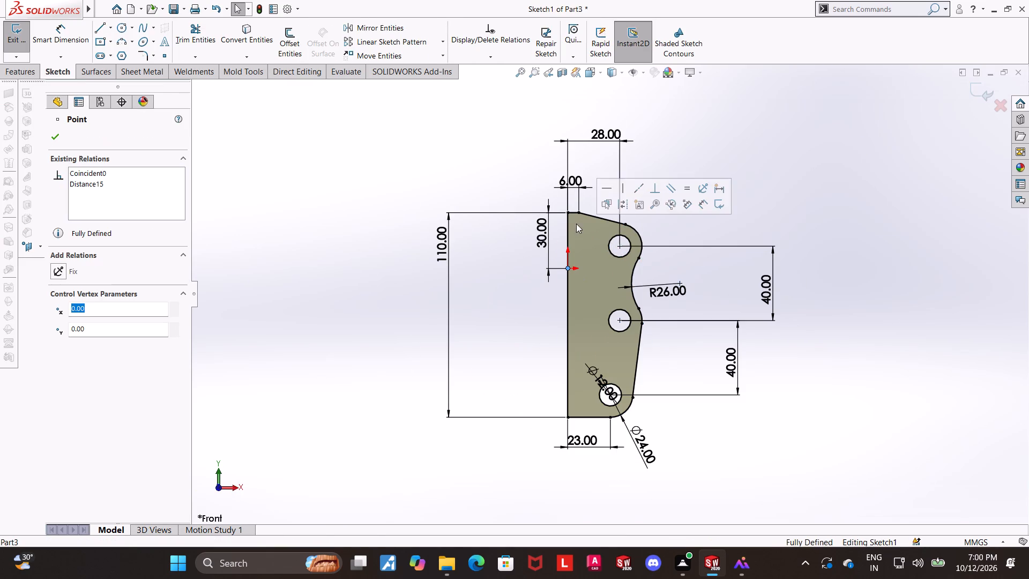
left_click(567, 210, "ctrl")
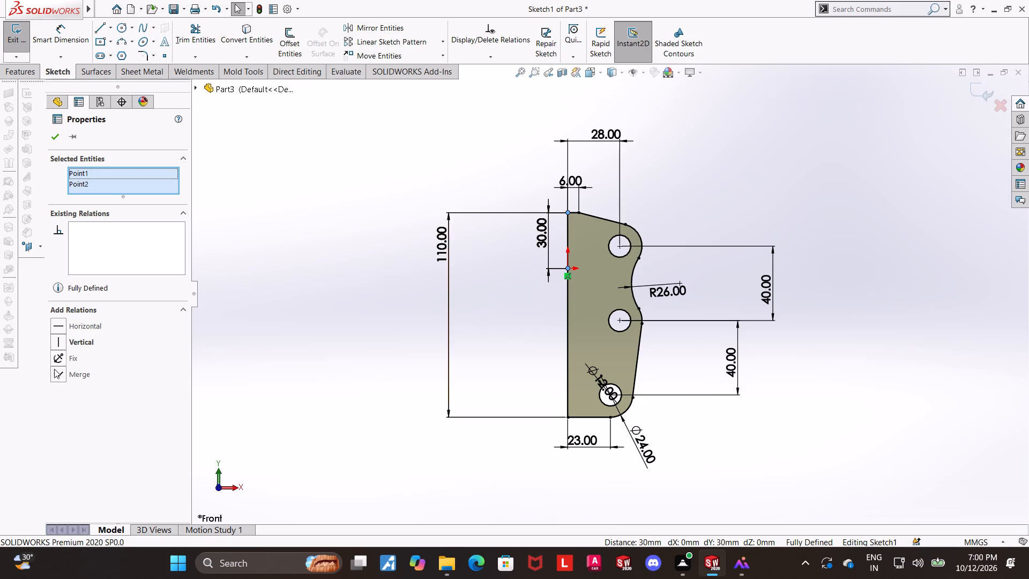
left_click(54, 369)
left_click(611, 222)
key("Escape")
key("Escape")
Delete the 30 mm dimension between the plate profile's top-left corner and the origin.
scroll(637, 283, "down", 3)
right_click(472, 205)
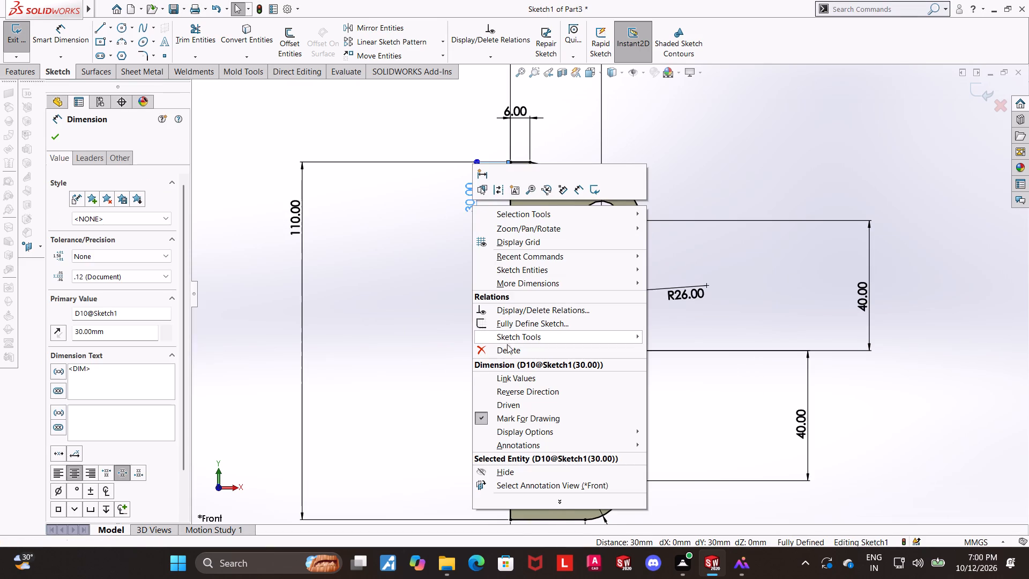
left_click(506, 353)
key("Escape")
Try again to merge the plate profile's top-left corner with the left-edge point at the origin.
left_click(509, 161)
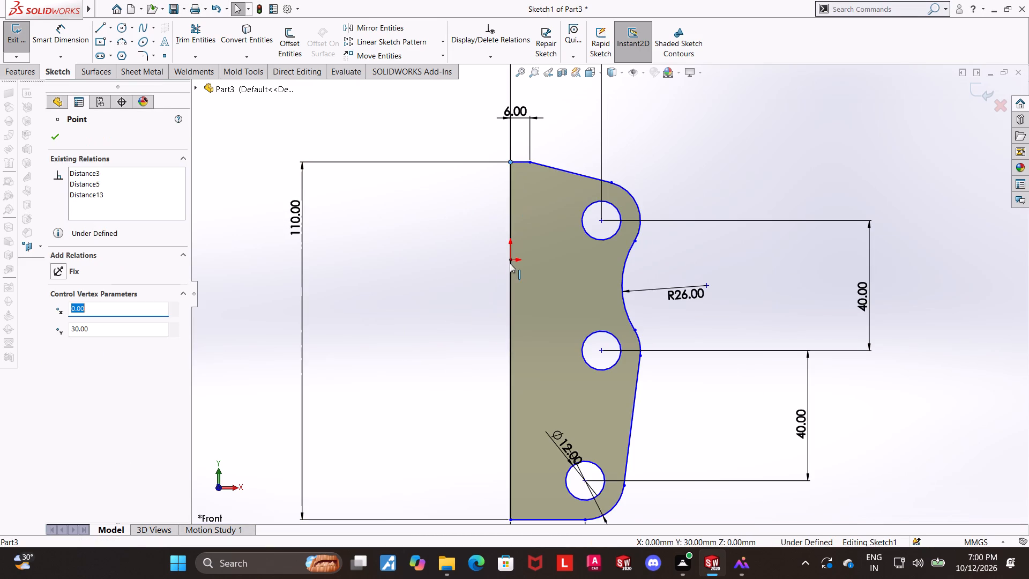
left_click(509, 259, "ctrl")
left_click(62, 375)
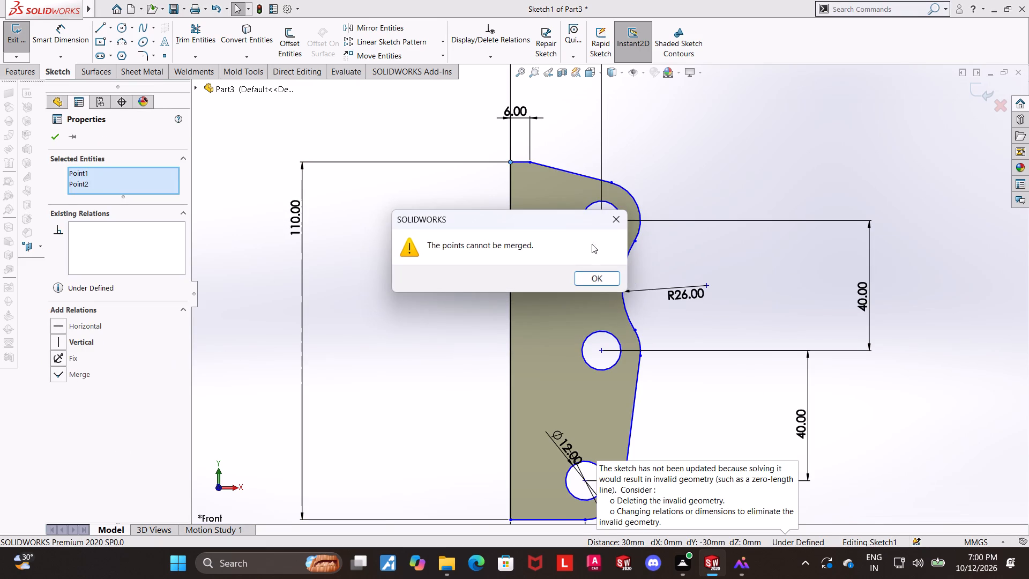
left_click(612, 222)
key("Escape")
Delete the coincident relation that ties the plate profile's left-edge point to the origin.
right_click(511, 259)
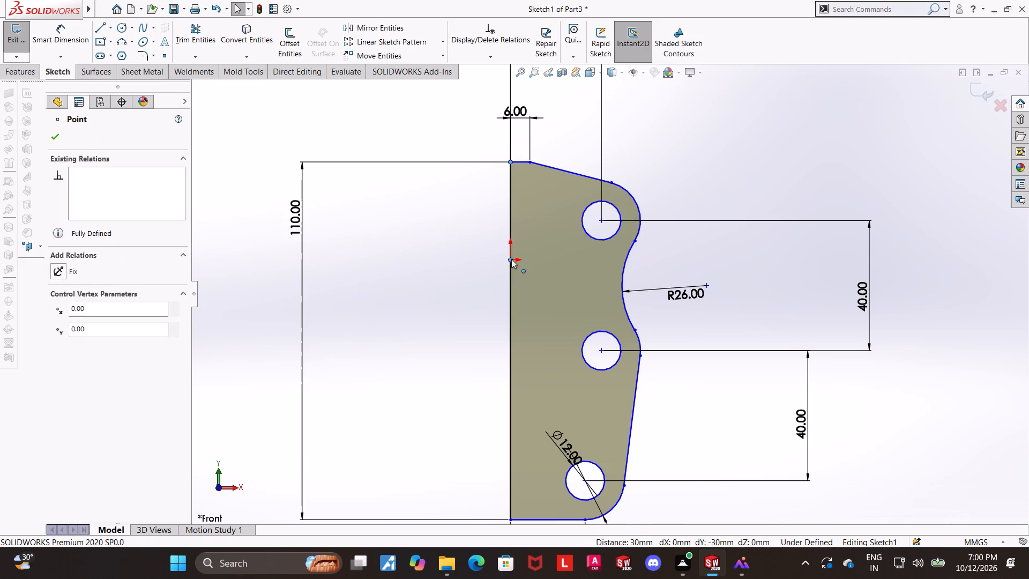
key("Escape")
key("Escape")
key("Escape")
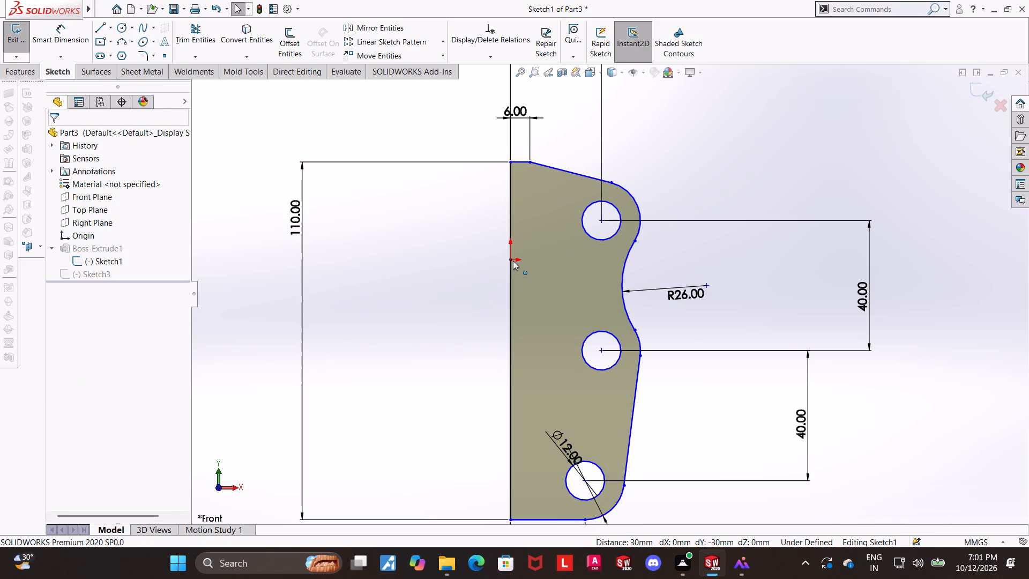
left_click(510, 261)
right_click(112, 175)
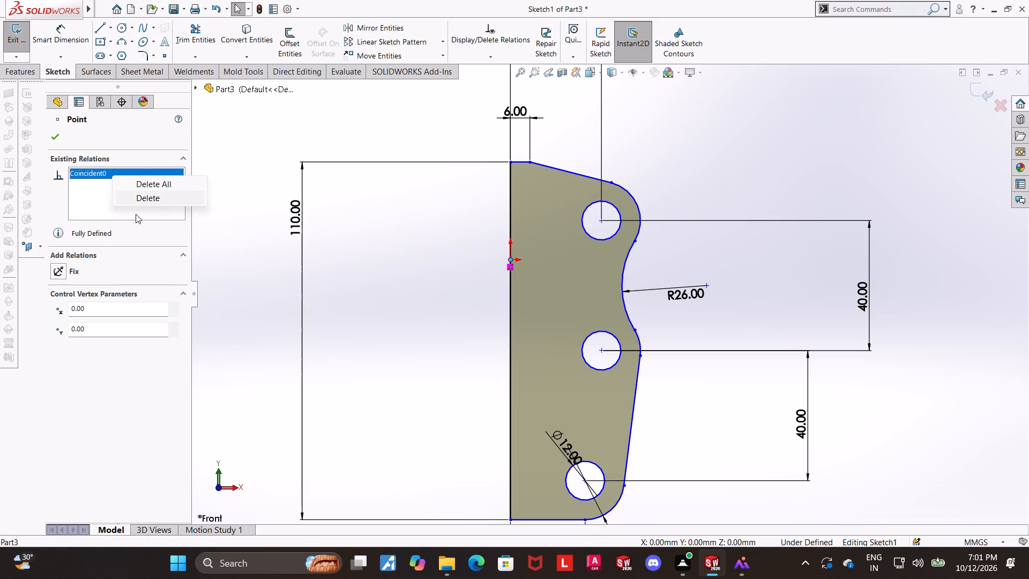
left_click(141, 200)
key("Escape")
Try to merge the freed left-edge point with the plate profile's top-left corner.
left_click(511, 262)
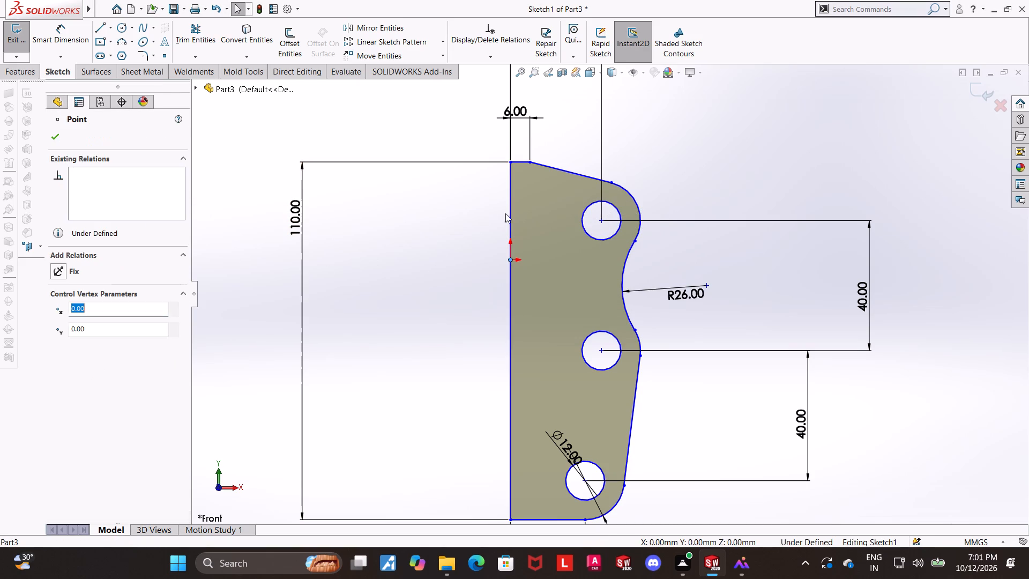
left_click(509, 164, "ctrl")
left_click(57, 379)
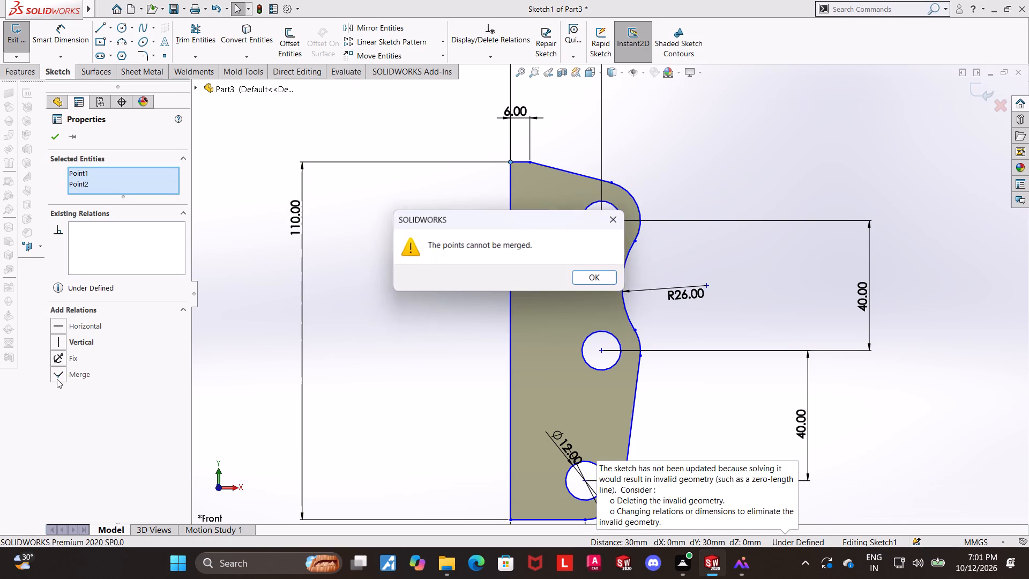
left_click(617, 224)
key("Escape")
Move the profile's left-edge point off the origin and make the profile's top-left corner coincident with the origin.
left_click_drag(510, 261, 510, 235)
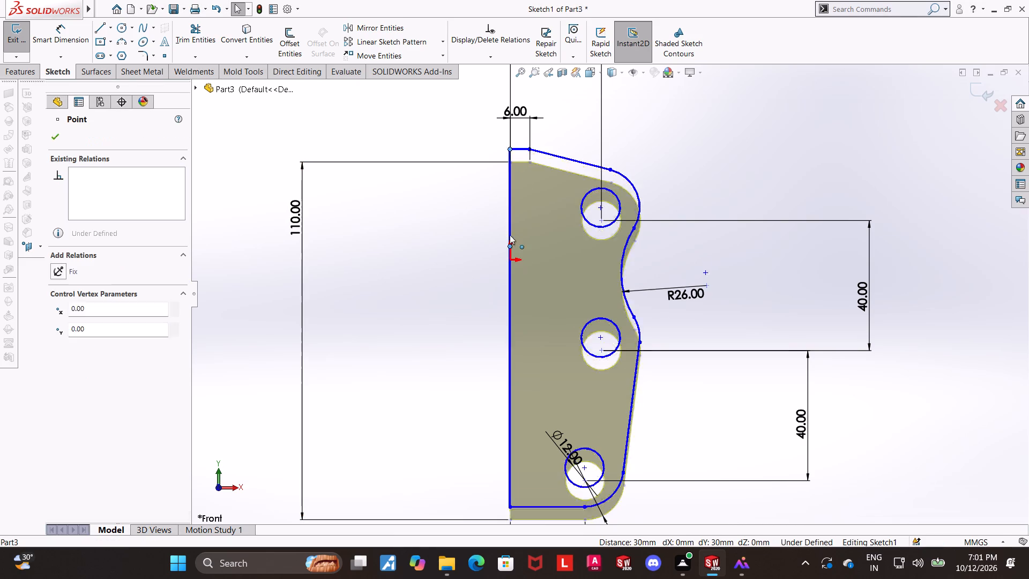
left_click_drag(510, 235, 511, 316)
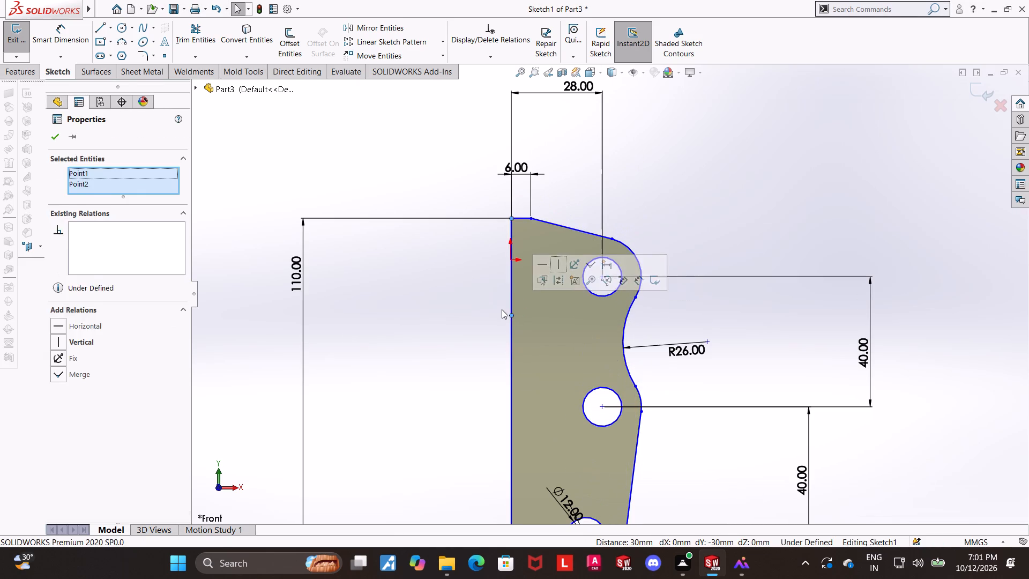
left_click(502, 309)
left_click(512, 219)
left_click(510, 260, "ctrl")
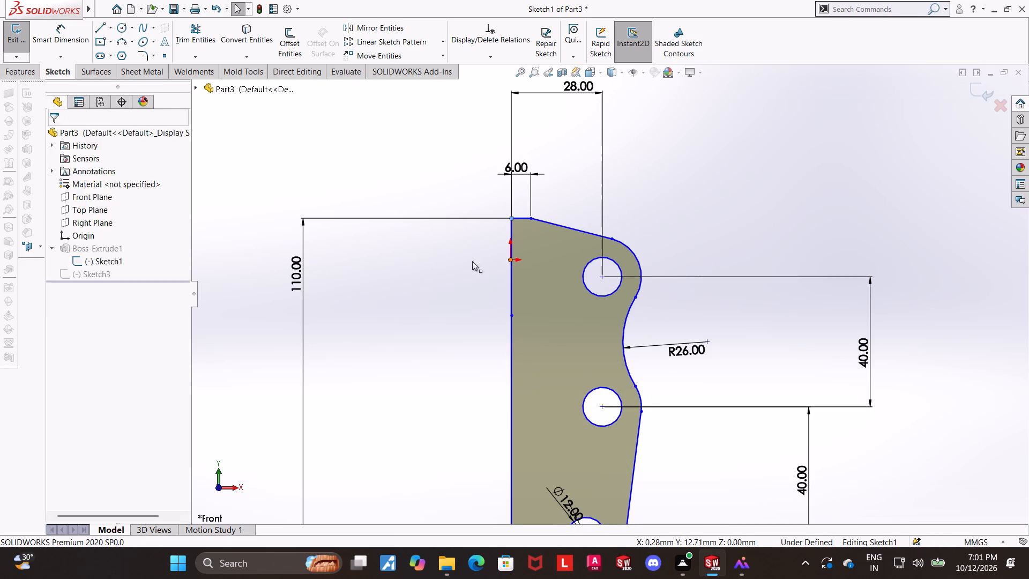
left_click(61, 358)
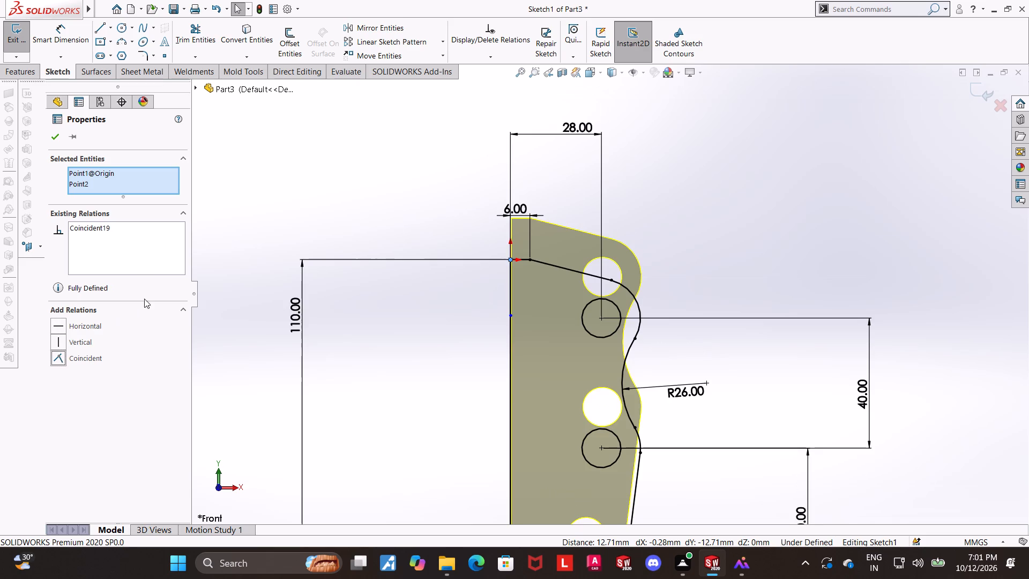
left_click(62, 139)
scroll(723, 216, "up", 4)
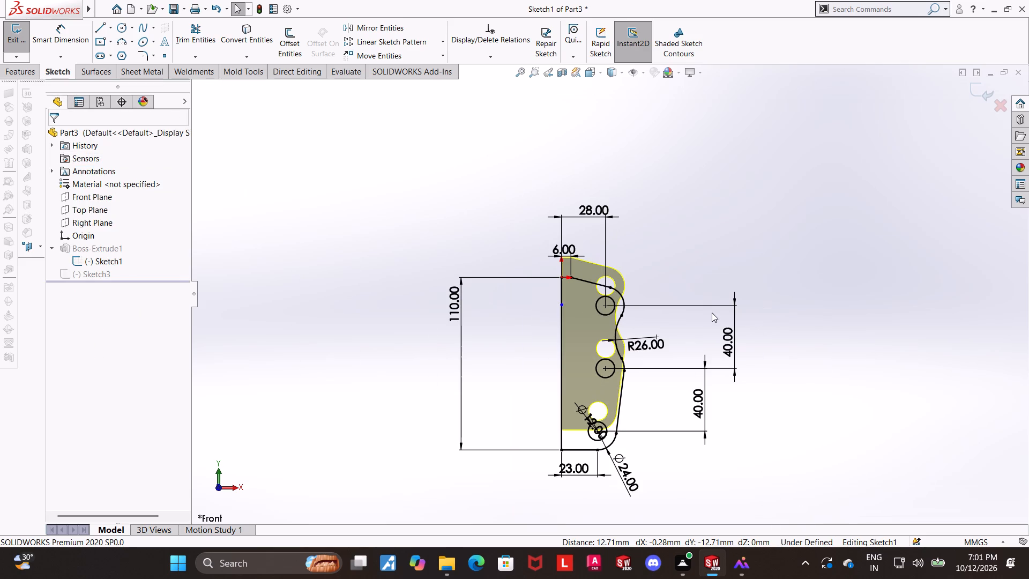
left_click(797, 308)
key("Escape")
key("Escape")
Trim away the short left-edge segment between the profile's top-left corner and the point below it.
scroll(585, 330, "down", 4)
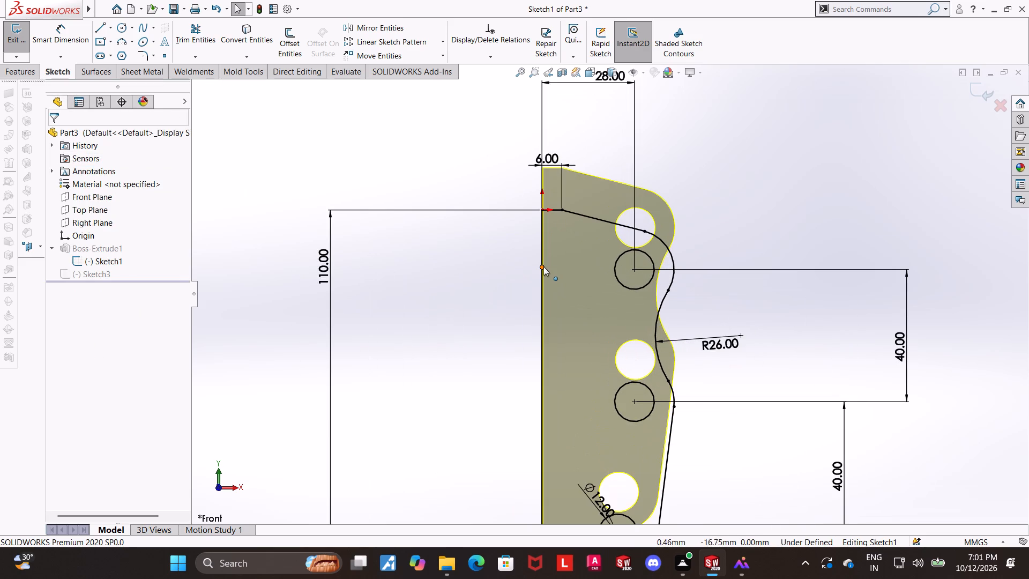
left_click(203, 30)
left_click_drag(561, 244, 534, 244)
key("Escape")
Merge the open upper end of the plate's left edge with the profile's top-left corner.
left_click(543, 266)
left_click(542, 211, "ctrl")
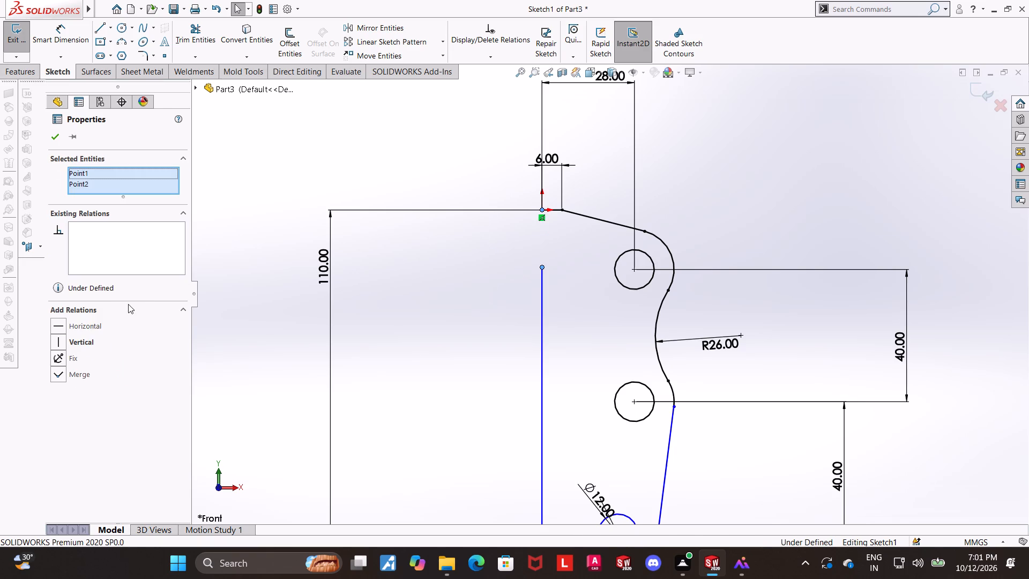
left_click(61, 369)
key("Escape")
Exit the plate profile sketch, keeping its changes.
scroll(840, 247, "up", 2)
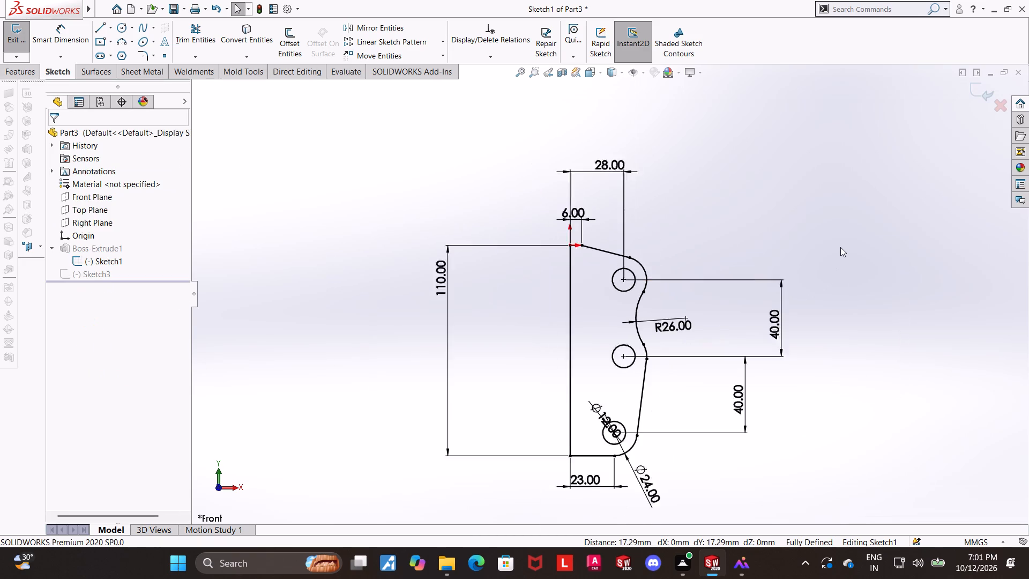
scroll(840, 247, "up", 2)
left_click(981, 94)
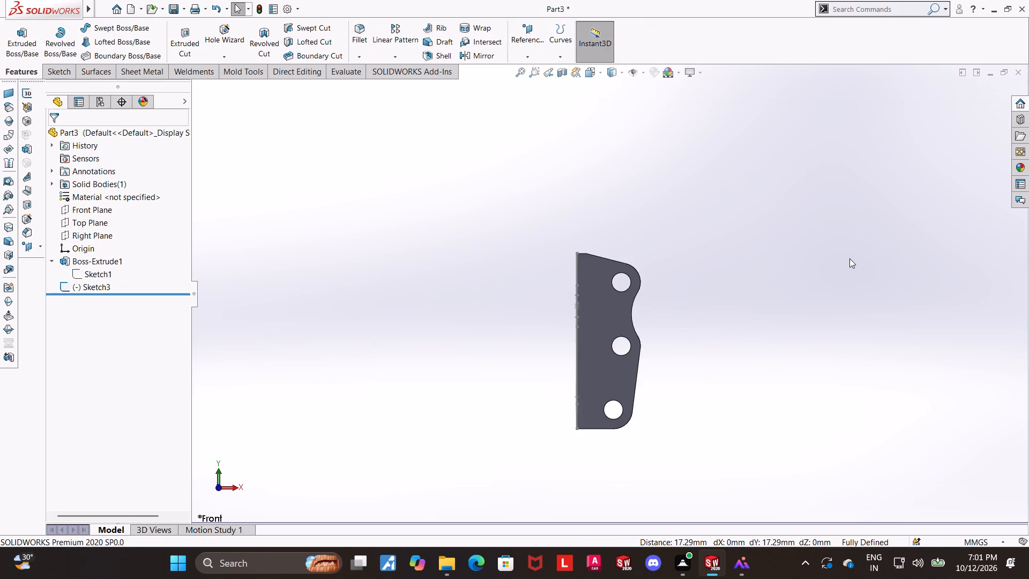
Reopen the side flange sketch, Sketch3, for editing in a view normal to it.
scroll(849, 258, "up", 1)
middle_click(844, 262)
middle_click_drag(825, 281, 773, 301)
left_click(83, 292)
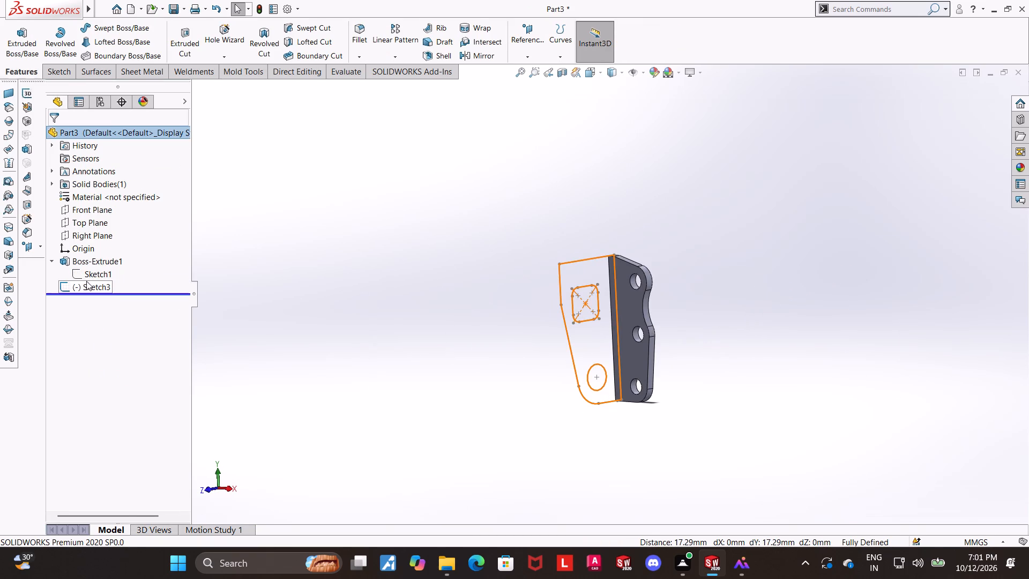
left_click(93, 284)
left_click(100, 254)
left_click(99, 280)
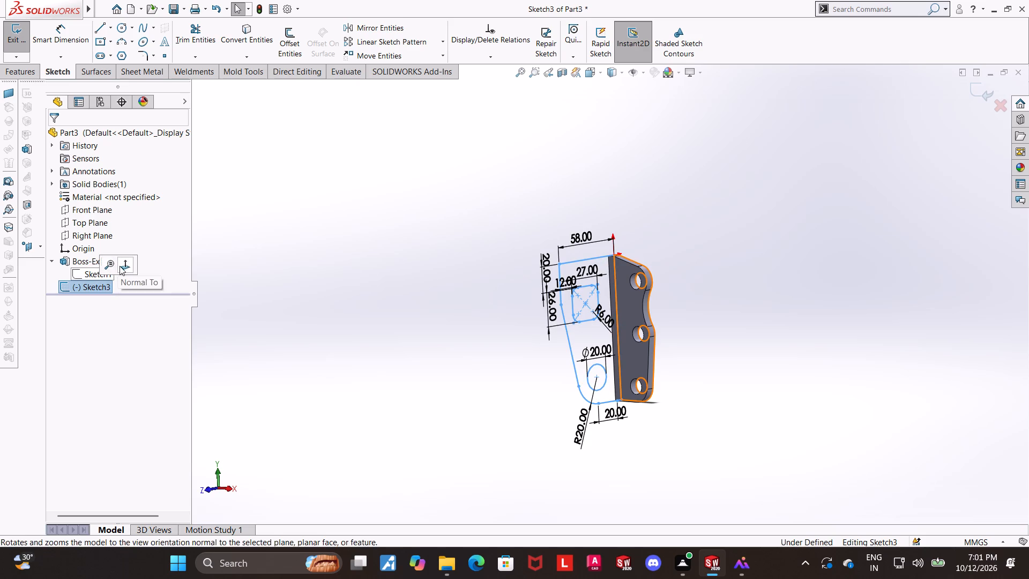
left_click(120, 266)
Examine the side flange sketch's dimensions and under-defined outline against the plate.
scroll(575, 378, "up", 2)
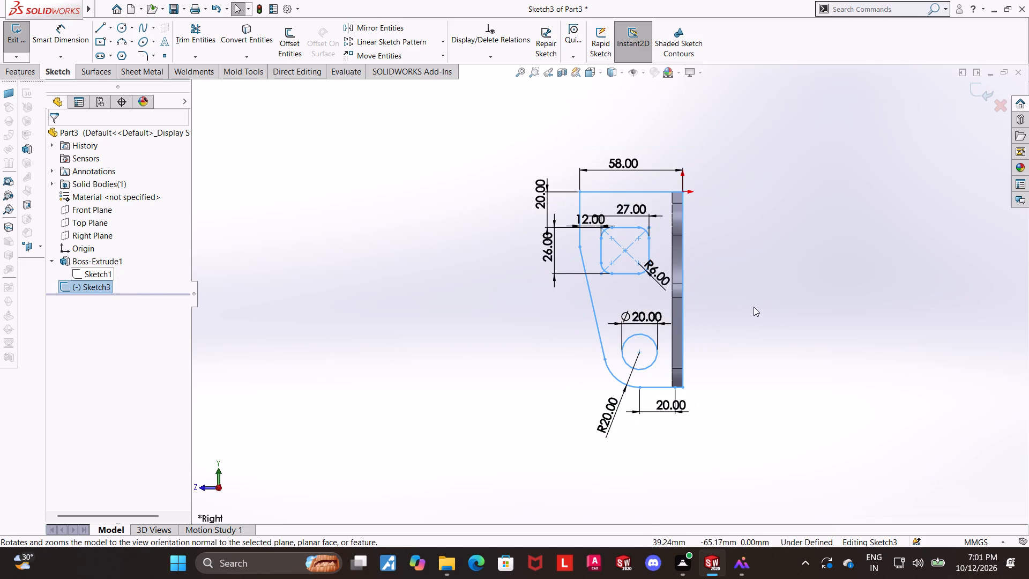
scroll(755, 305, "down", 1)
left_click(792, 300)
scroll(792, 298, "down", 1)
scroll(792, 298, "up", 2)
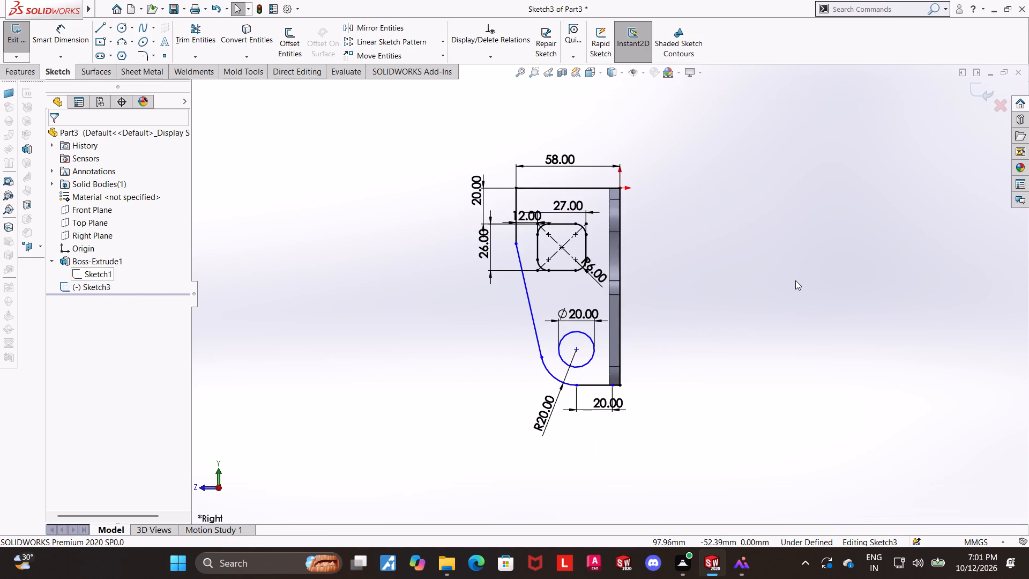
scroll(795, 280, "down", 1)
scroll(745, 285, "up", 1)
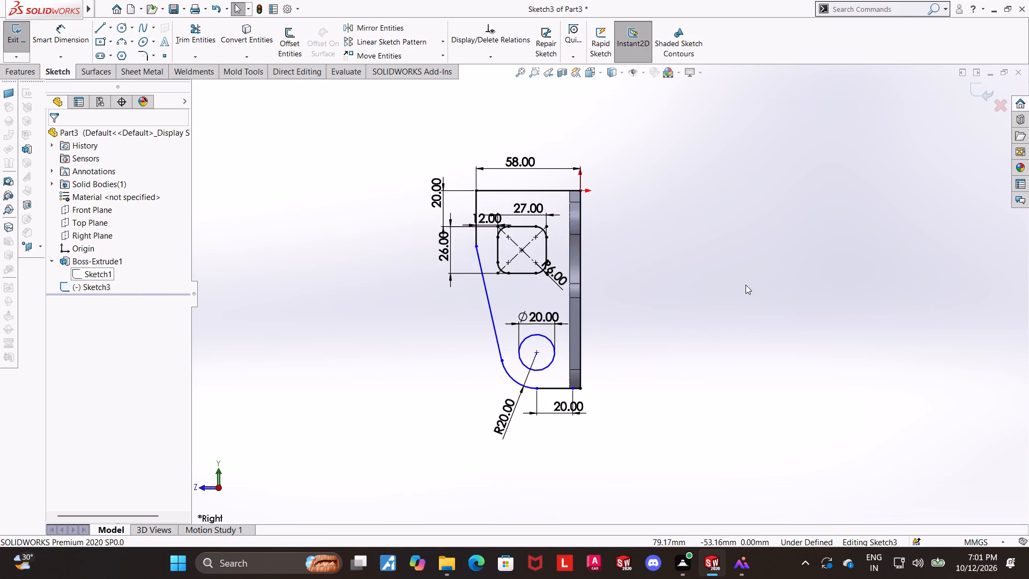
scroll(745, 285, "down", 1)
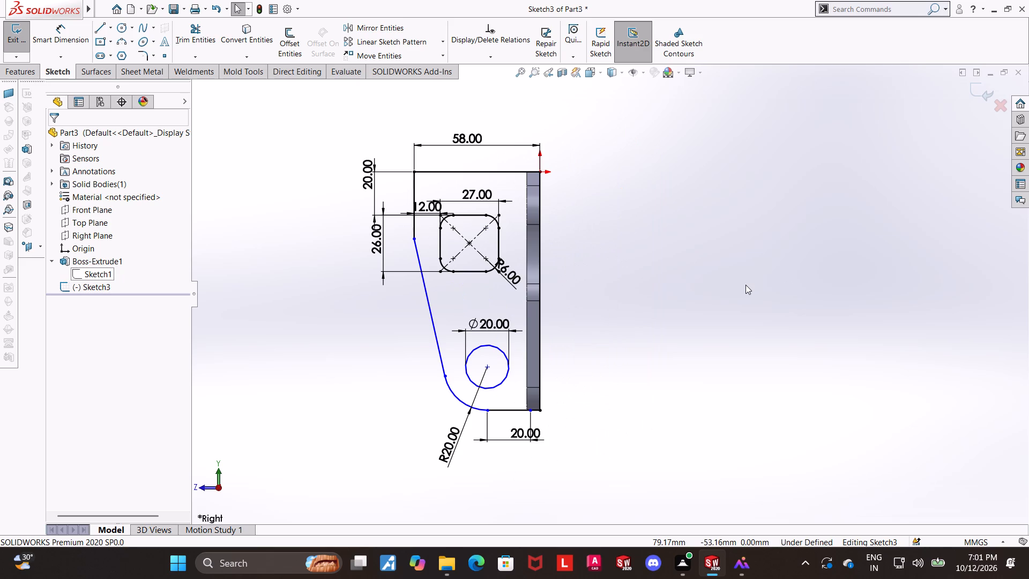
scroll(668, 291, "up", 1)
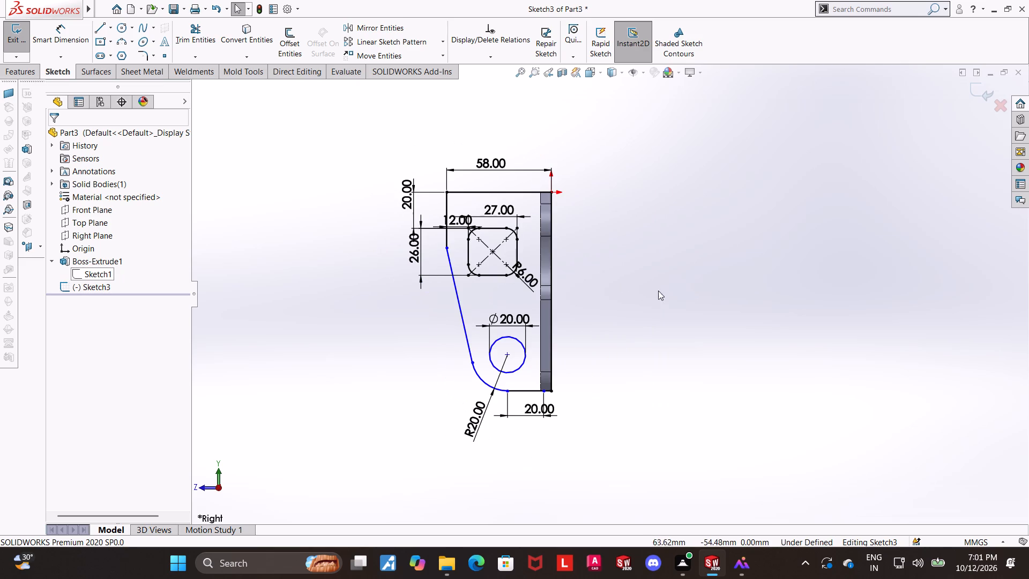
Move the slanted edge's upper endpoint down along the flange's vertical edge to about 65 mm below the top edge.
scroll(473, 287, "down", 2)
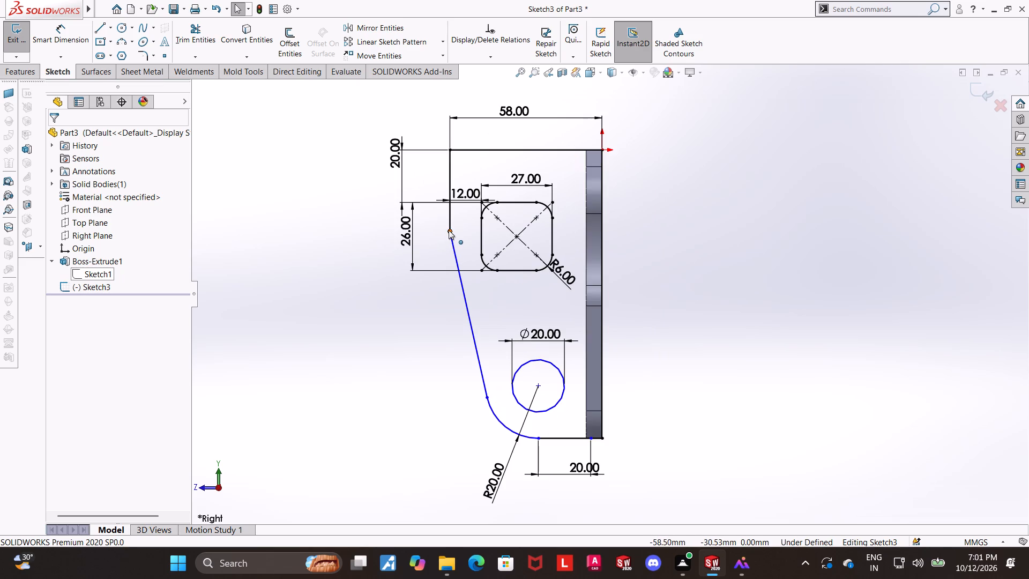
left_click_drag(449, 230, 453, 295)
left_click(770, 300)
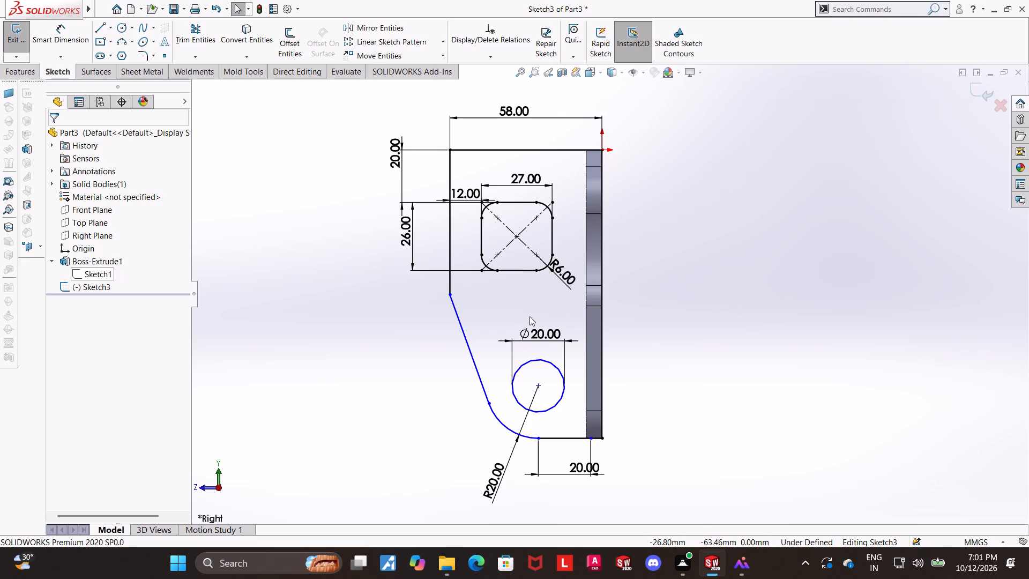
scroll(529, 316, "up", 1)
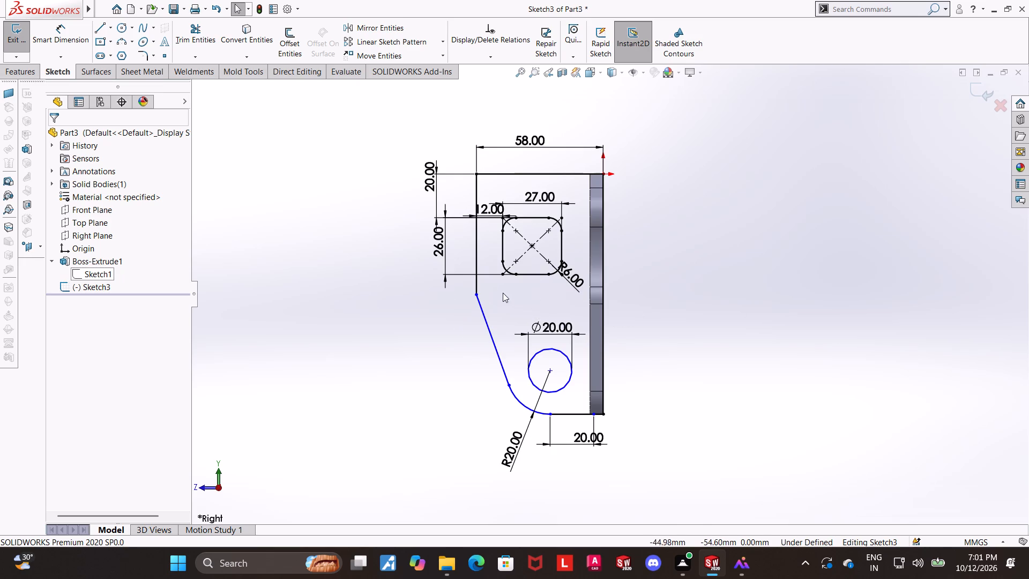
left_click_drag(476, 295, 490, 311)
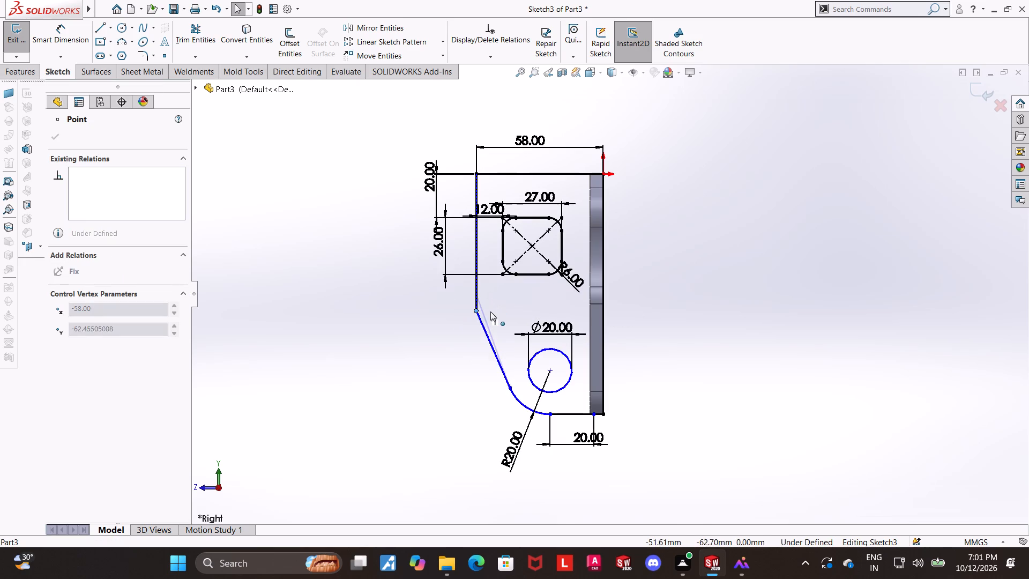
left_click_drag(490, 311, 502, 316)
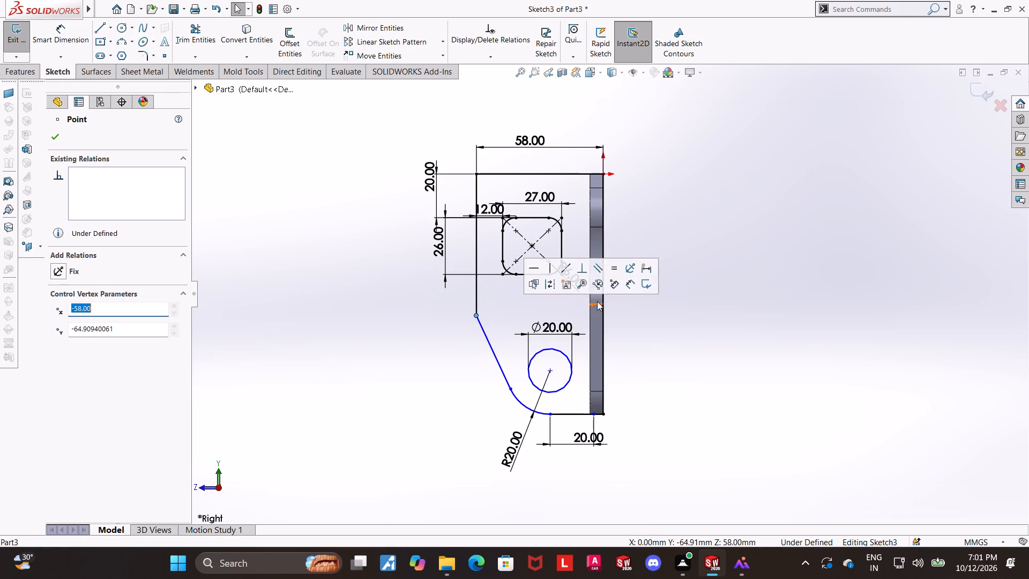
left_click(755, 278)
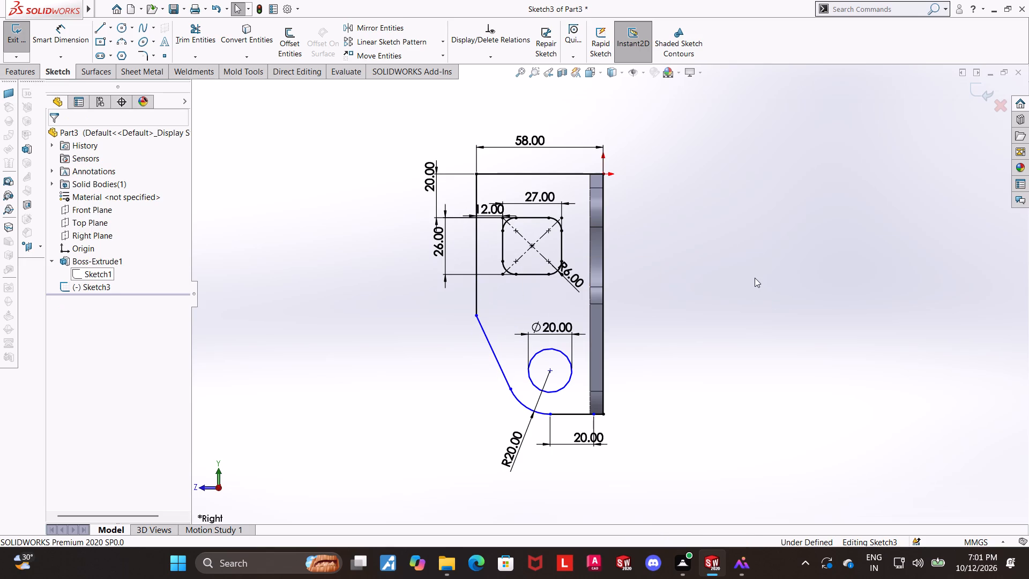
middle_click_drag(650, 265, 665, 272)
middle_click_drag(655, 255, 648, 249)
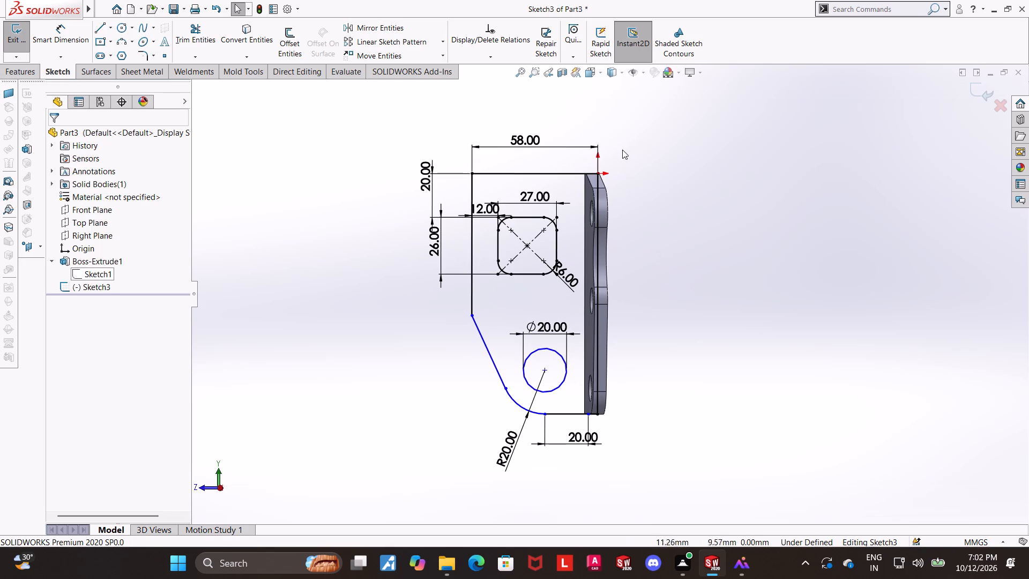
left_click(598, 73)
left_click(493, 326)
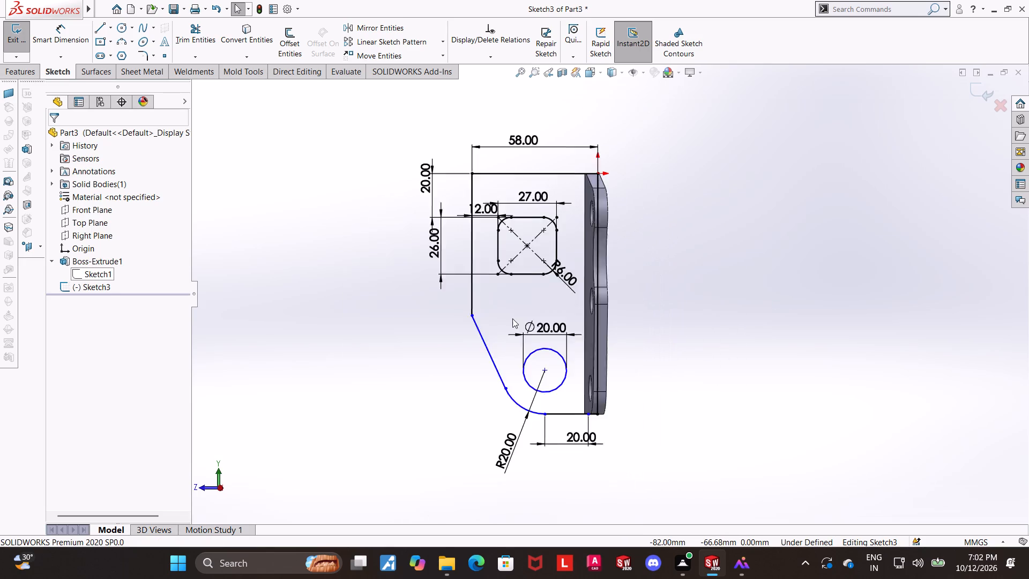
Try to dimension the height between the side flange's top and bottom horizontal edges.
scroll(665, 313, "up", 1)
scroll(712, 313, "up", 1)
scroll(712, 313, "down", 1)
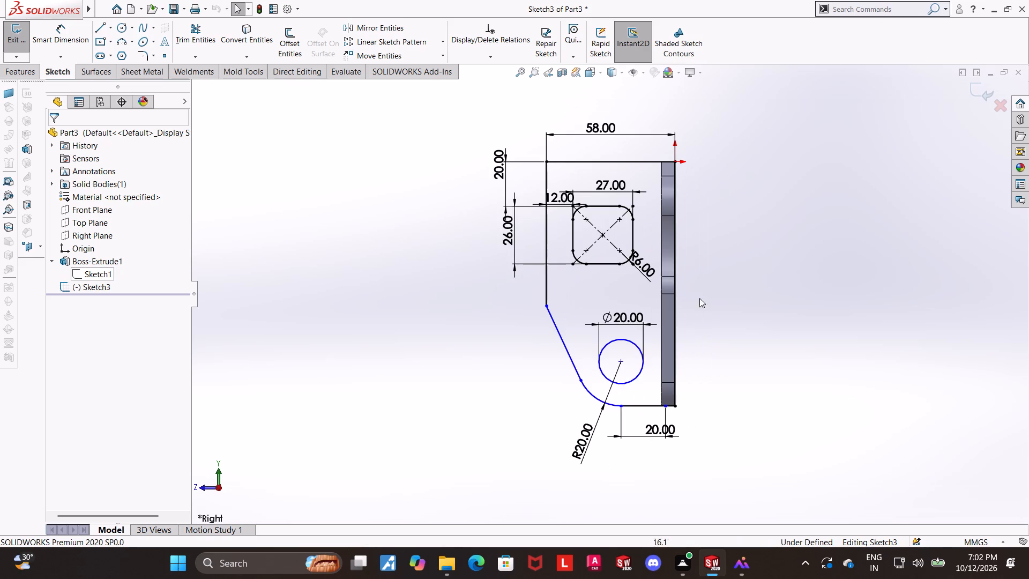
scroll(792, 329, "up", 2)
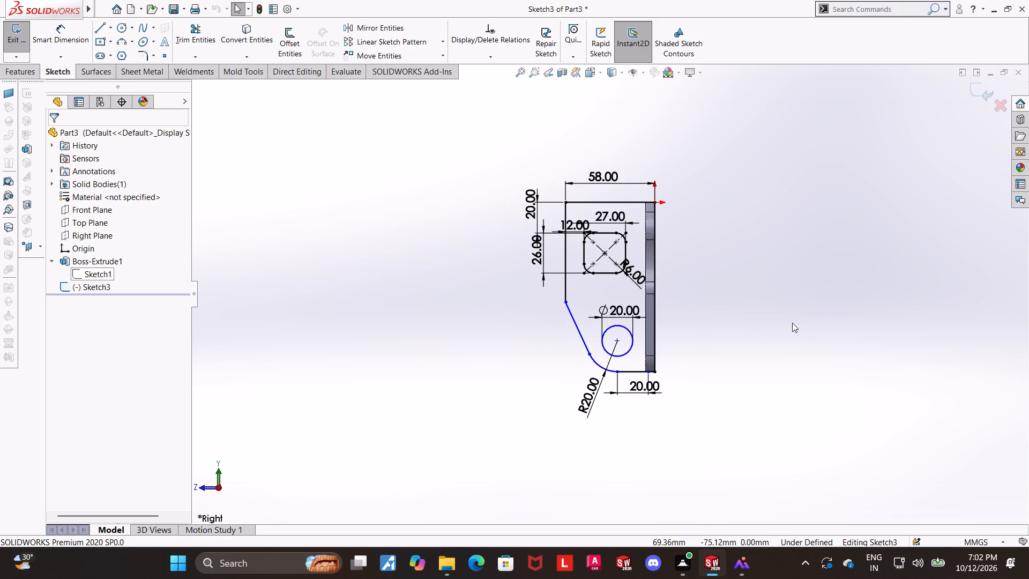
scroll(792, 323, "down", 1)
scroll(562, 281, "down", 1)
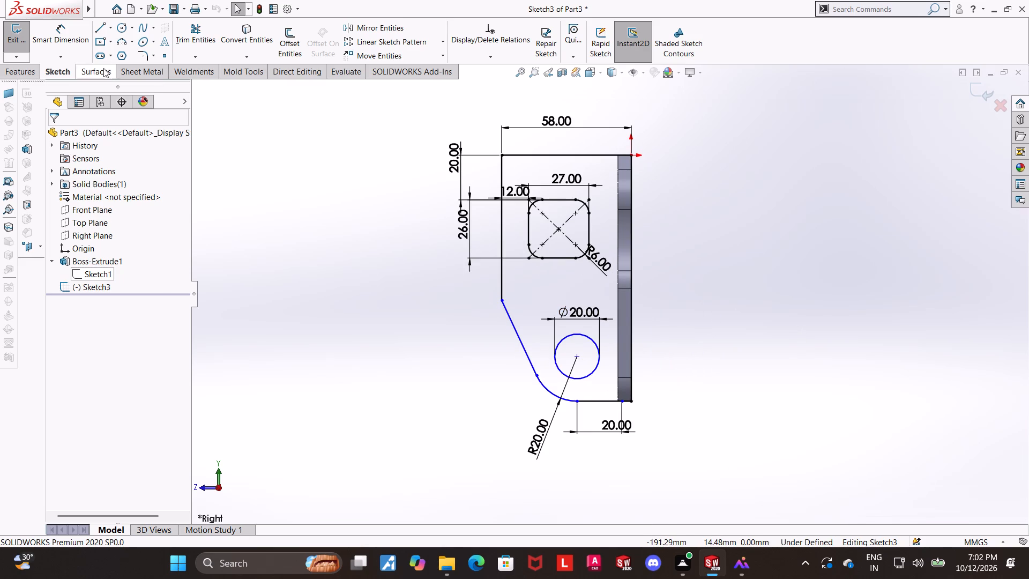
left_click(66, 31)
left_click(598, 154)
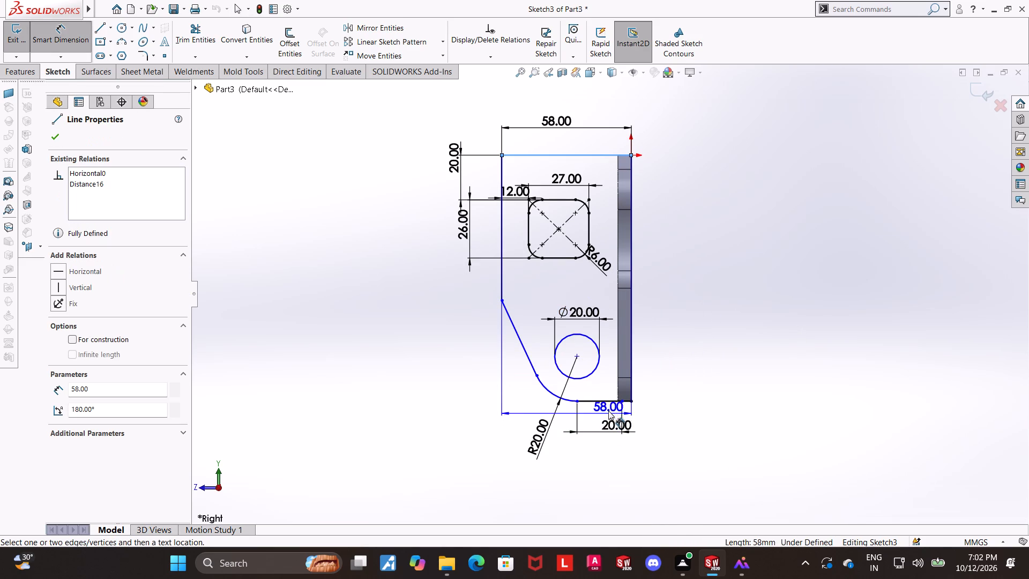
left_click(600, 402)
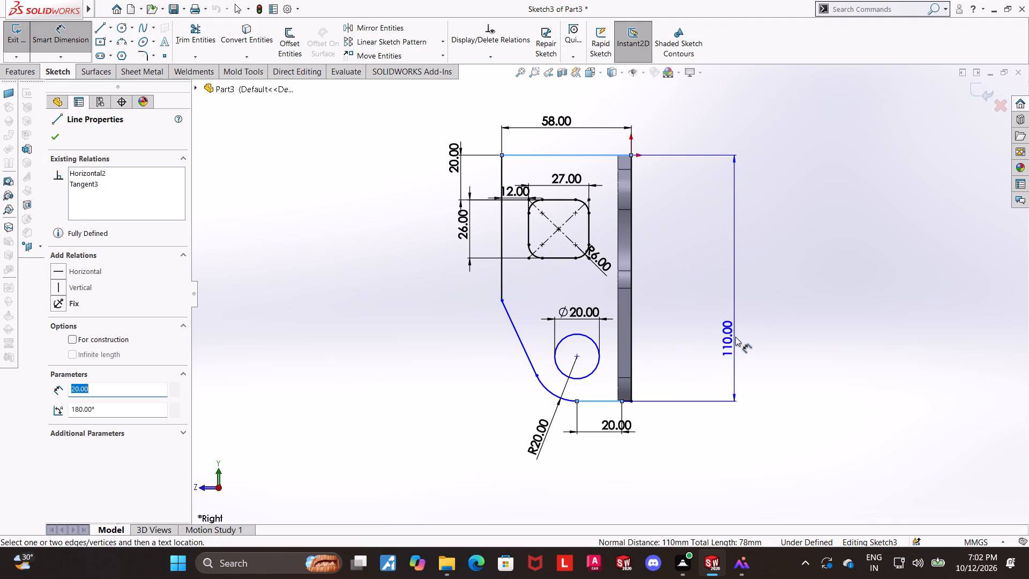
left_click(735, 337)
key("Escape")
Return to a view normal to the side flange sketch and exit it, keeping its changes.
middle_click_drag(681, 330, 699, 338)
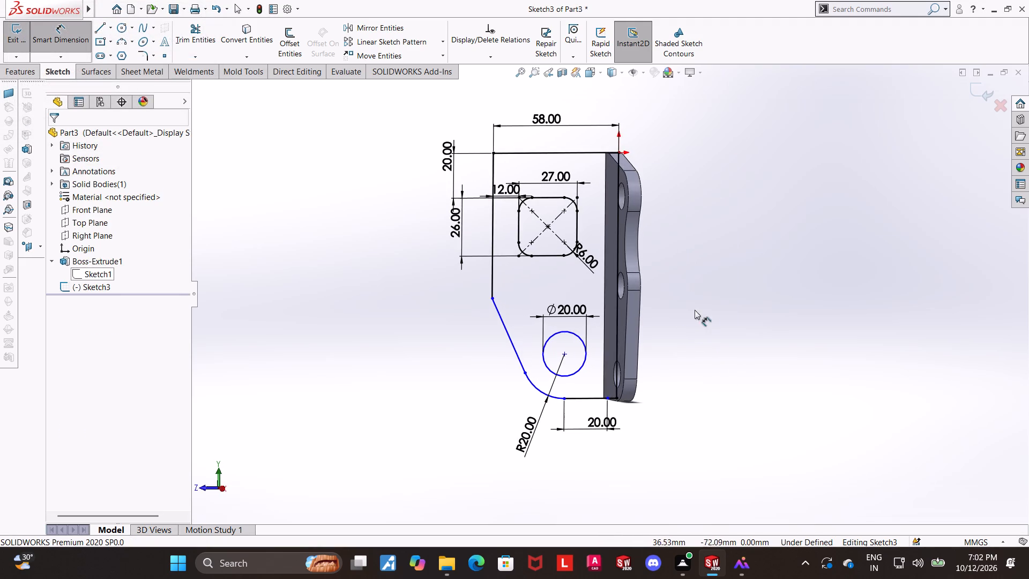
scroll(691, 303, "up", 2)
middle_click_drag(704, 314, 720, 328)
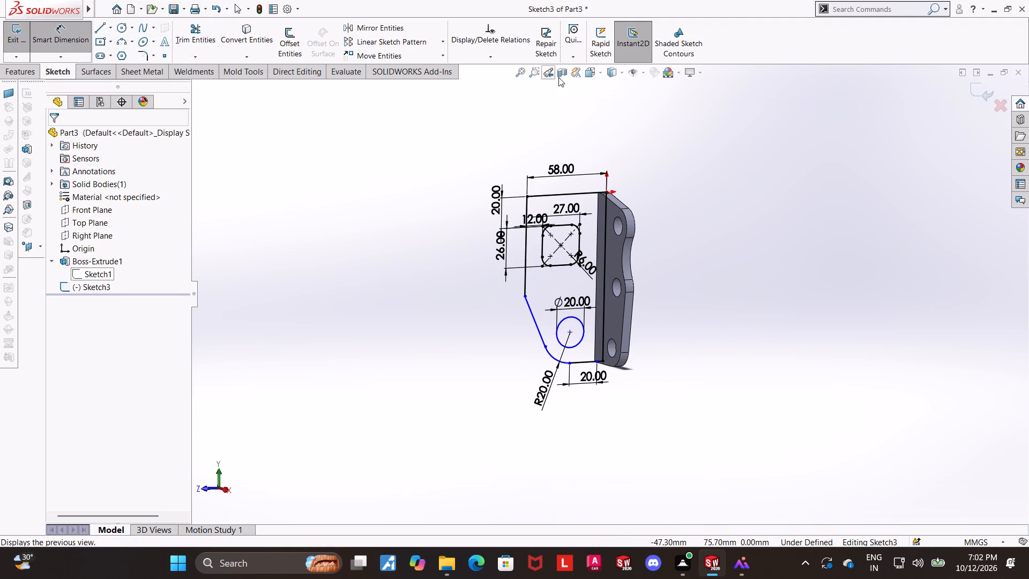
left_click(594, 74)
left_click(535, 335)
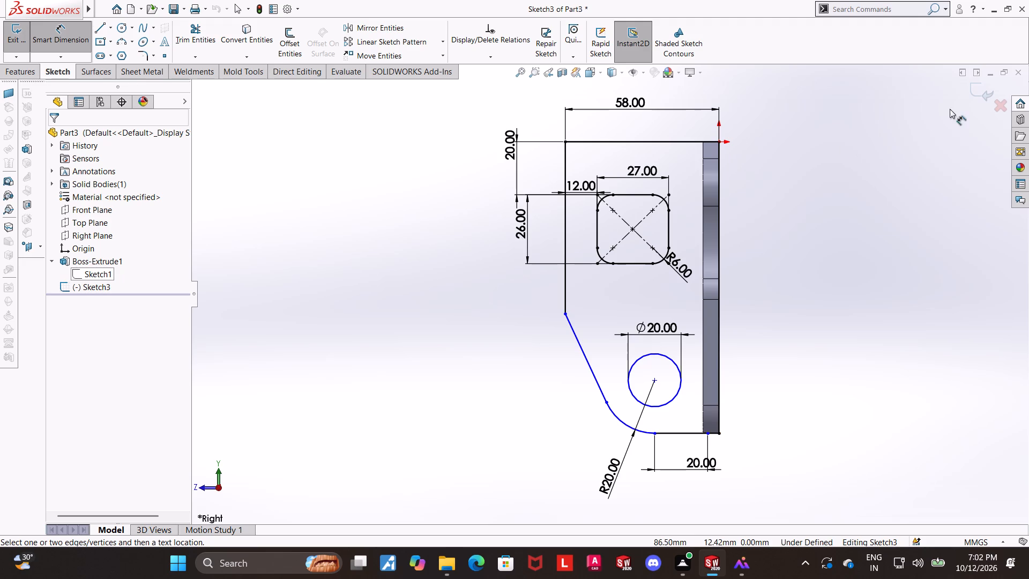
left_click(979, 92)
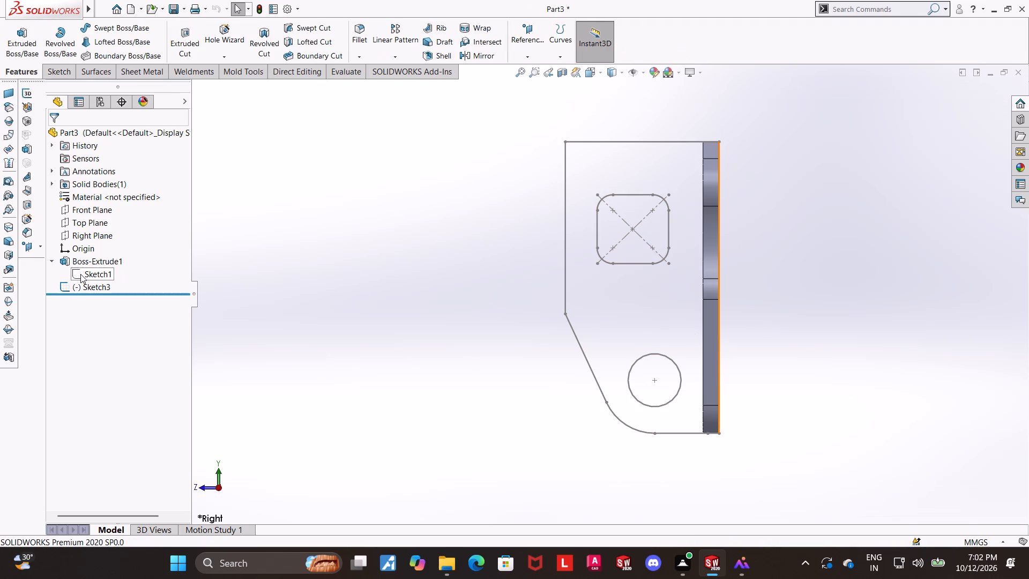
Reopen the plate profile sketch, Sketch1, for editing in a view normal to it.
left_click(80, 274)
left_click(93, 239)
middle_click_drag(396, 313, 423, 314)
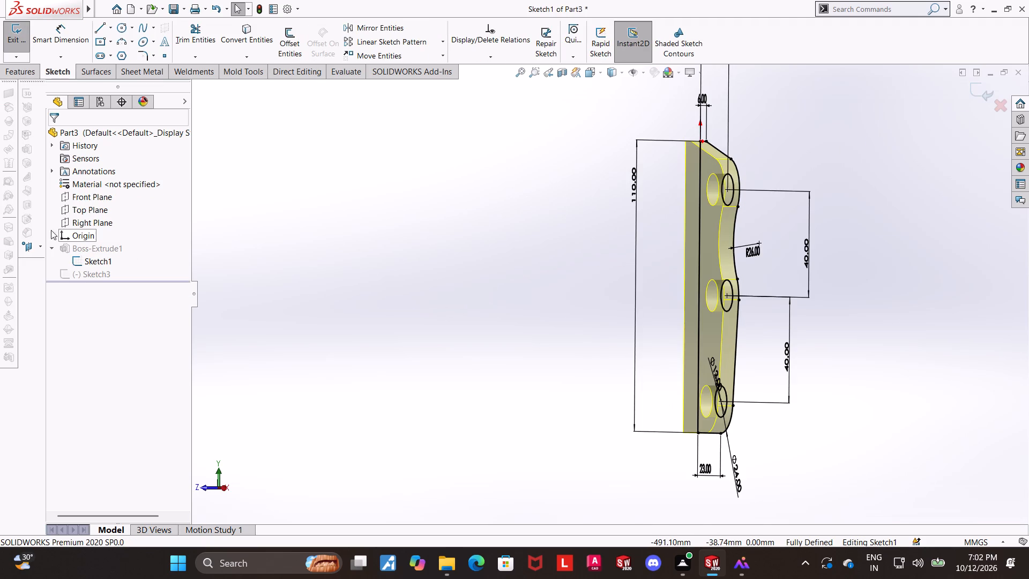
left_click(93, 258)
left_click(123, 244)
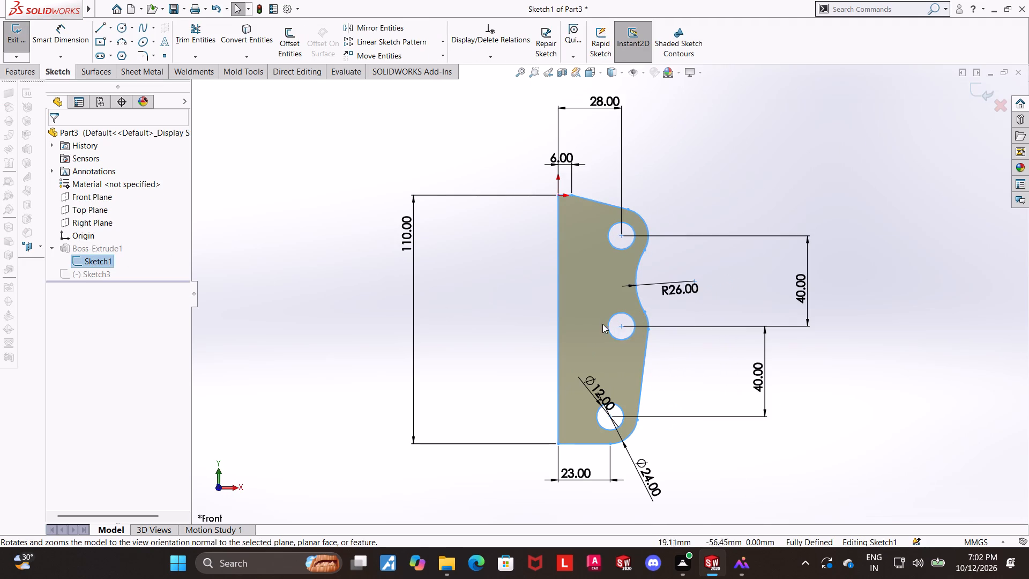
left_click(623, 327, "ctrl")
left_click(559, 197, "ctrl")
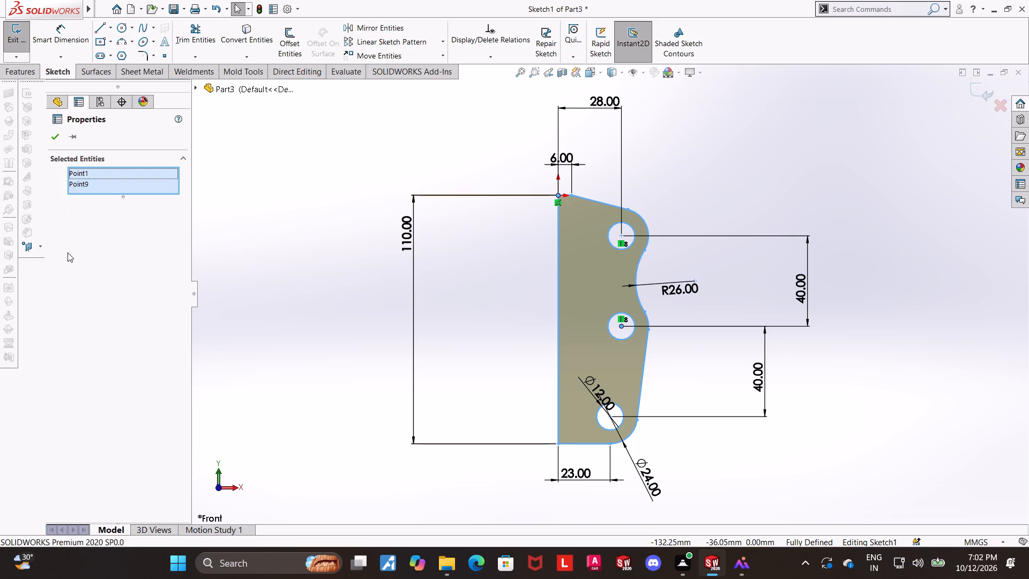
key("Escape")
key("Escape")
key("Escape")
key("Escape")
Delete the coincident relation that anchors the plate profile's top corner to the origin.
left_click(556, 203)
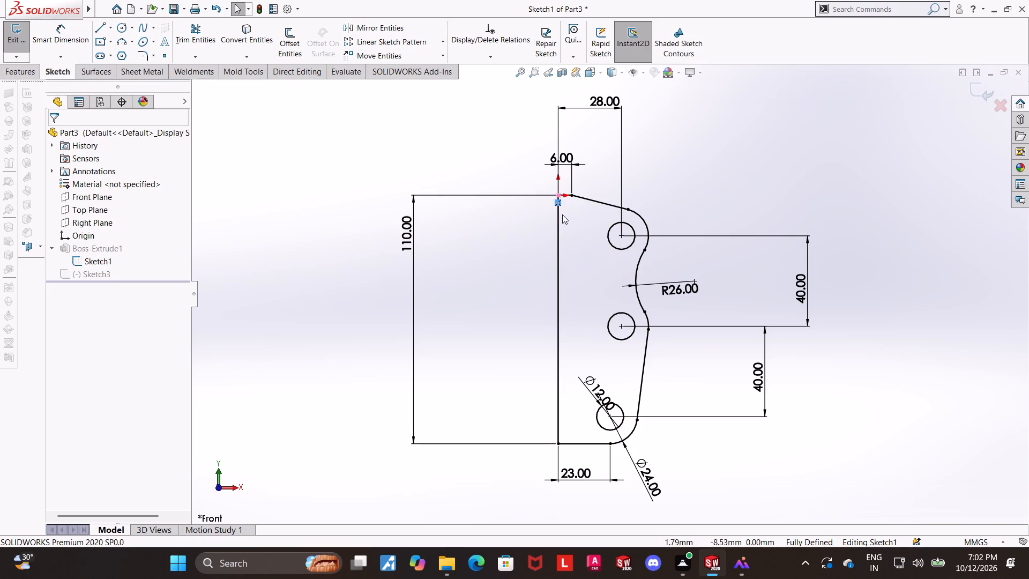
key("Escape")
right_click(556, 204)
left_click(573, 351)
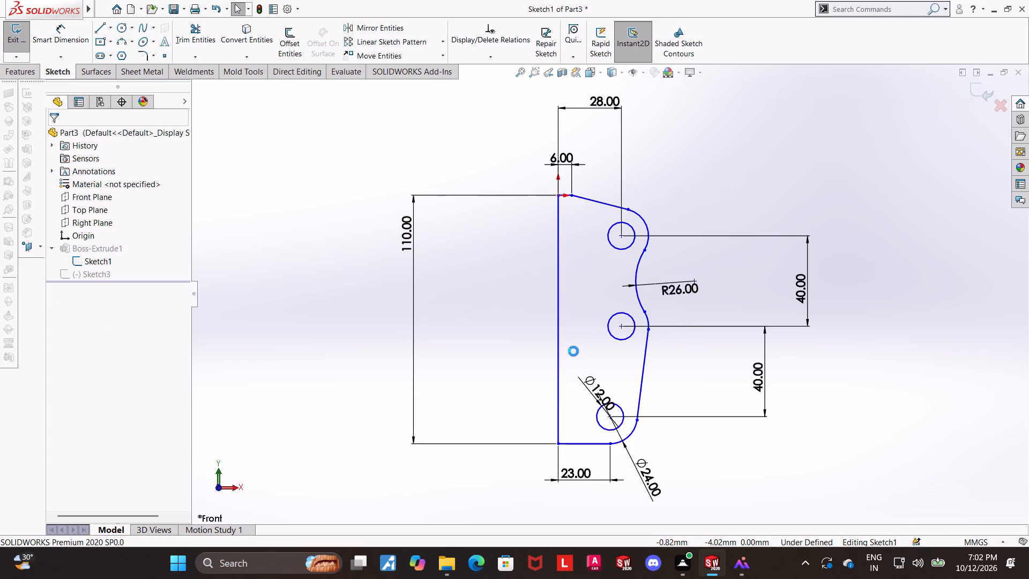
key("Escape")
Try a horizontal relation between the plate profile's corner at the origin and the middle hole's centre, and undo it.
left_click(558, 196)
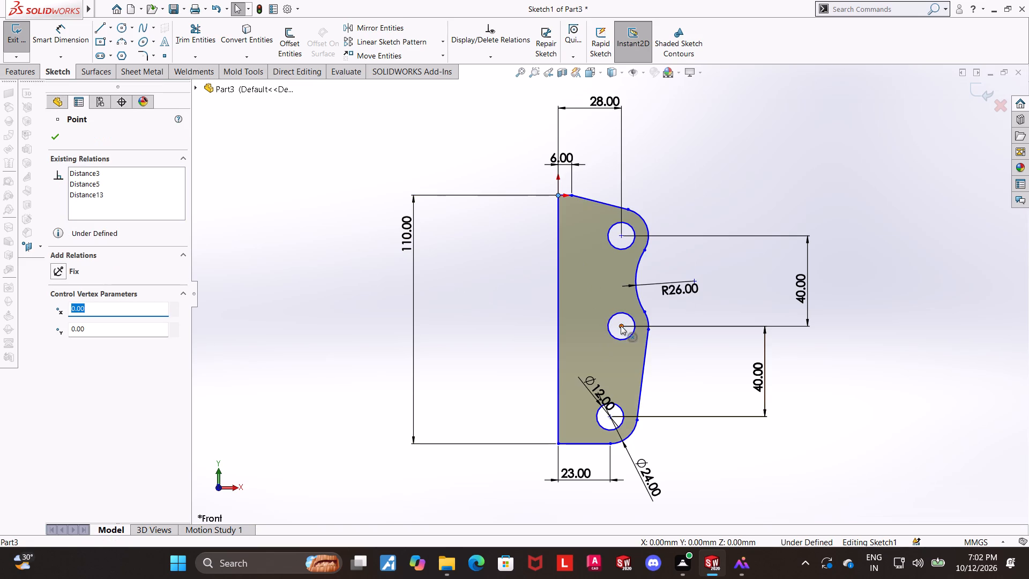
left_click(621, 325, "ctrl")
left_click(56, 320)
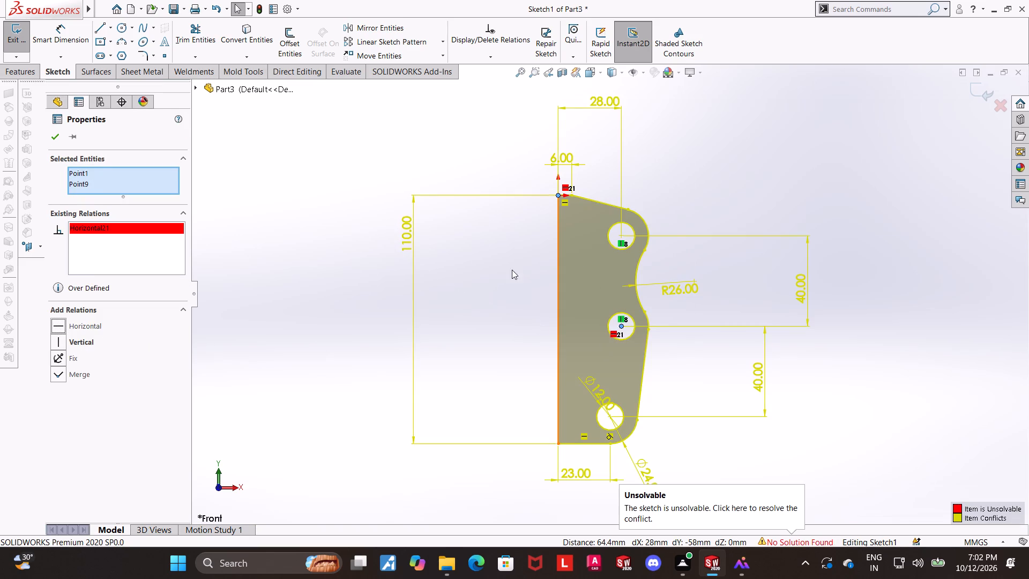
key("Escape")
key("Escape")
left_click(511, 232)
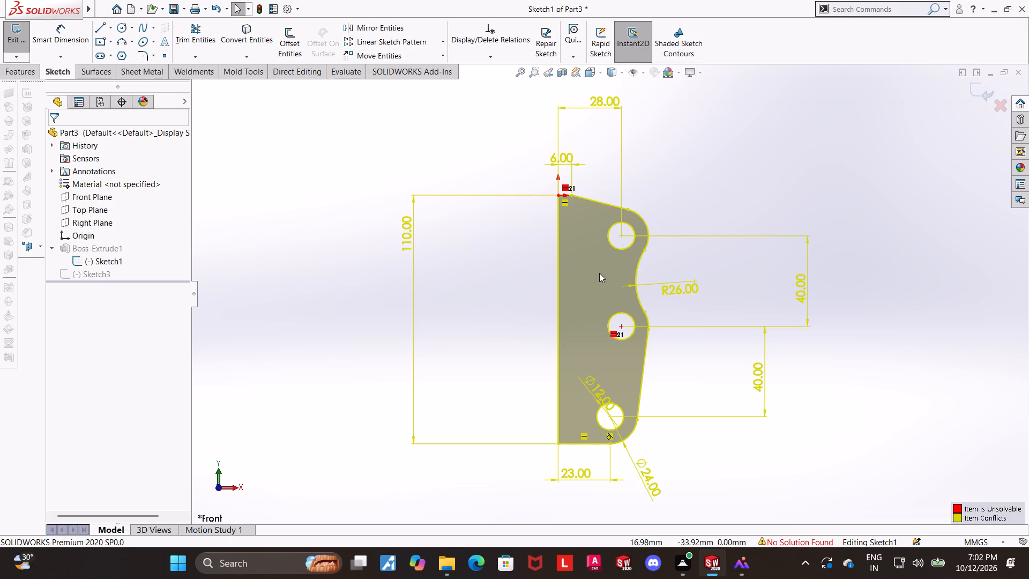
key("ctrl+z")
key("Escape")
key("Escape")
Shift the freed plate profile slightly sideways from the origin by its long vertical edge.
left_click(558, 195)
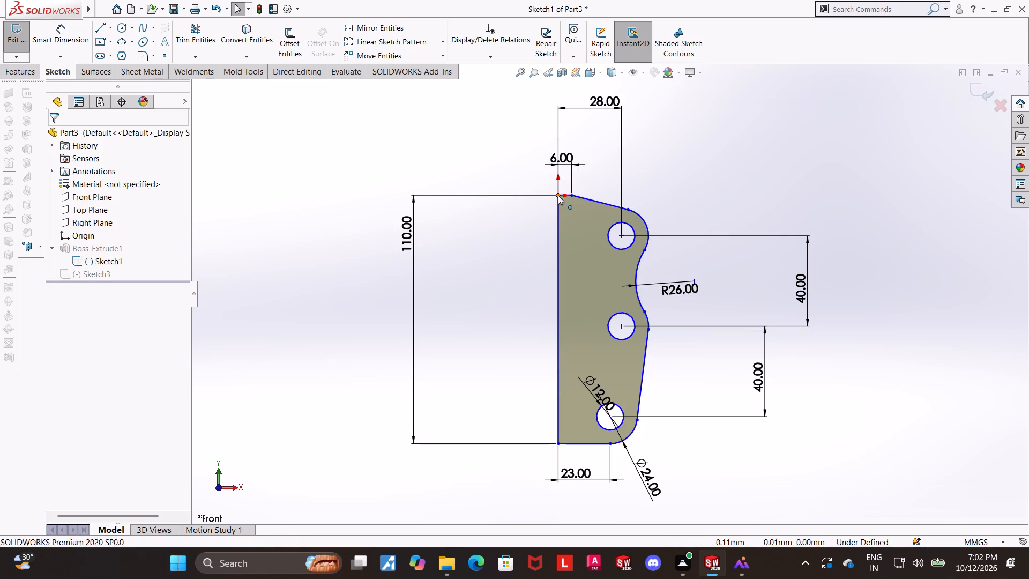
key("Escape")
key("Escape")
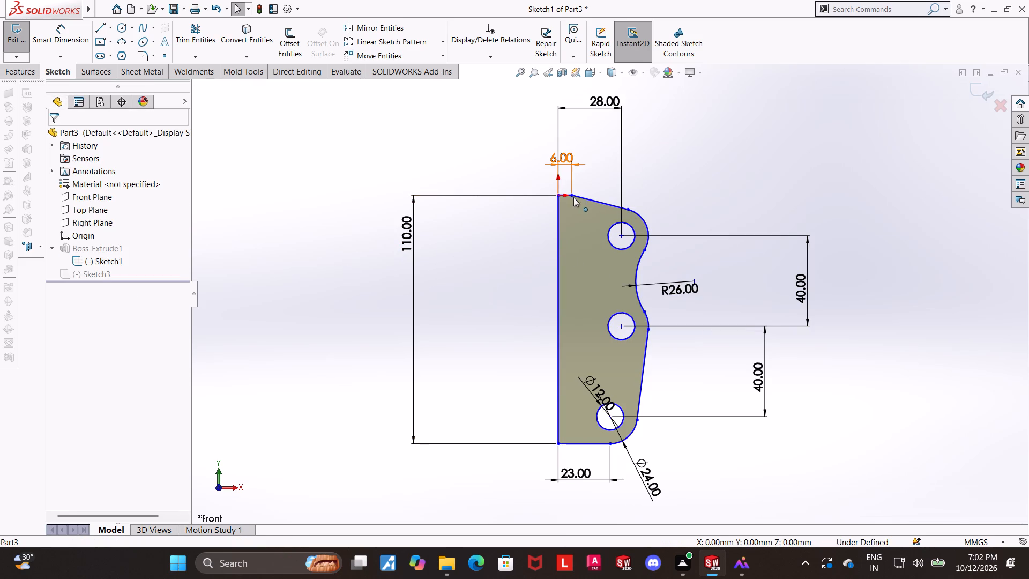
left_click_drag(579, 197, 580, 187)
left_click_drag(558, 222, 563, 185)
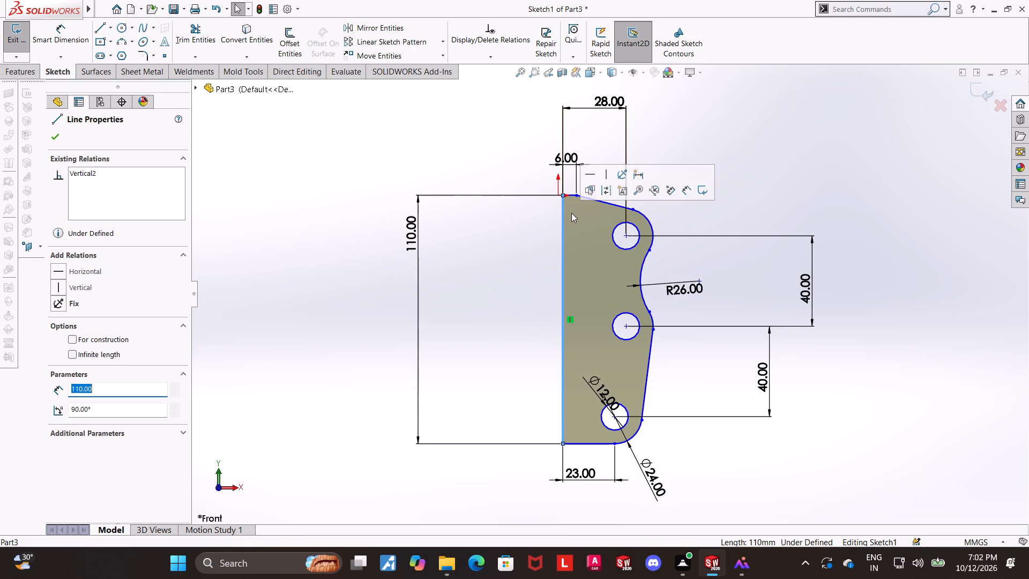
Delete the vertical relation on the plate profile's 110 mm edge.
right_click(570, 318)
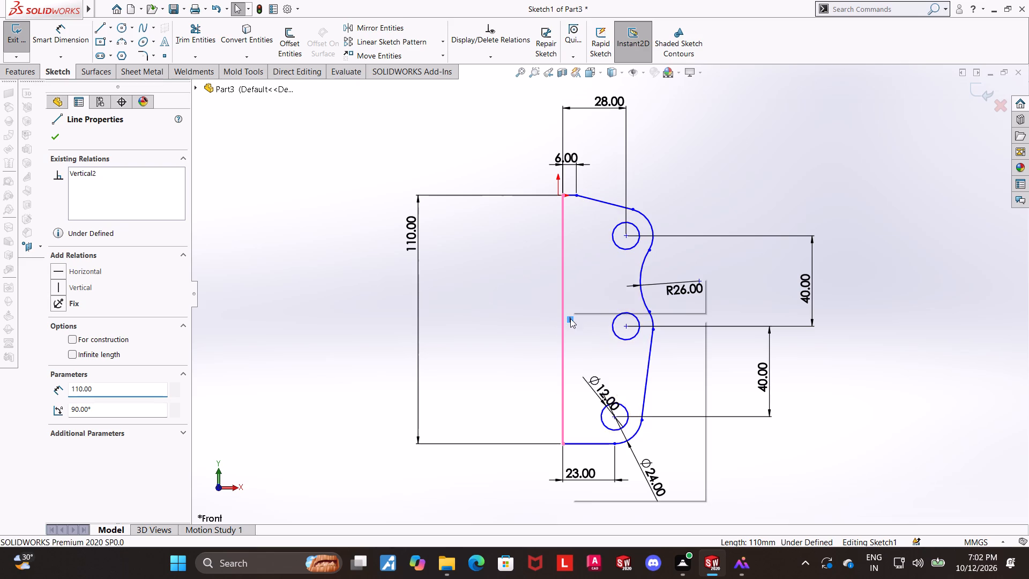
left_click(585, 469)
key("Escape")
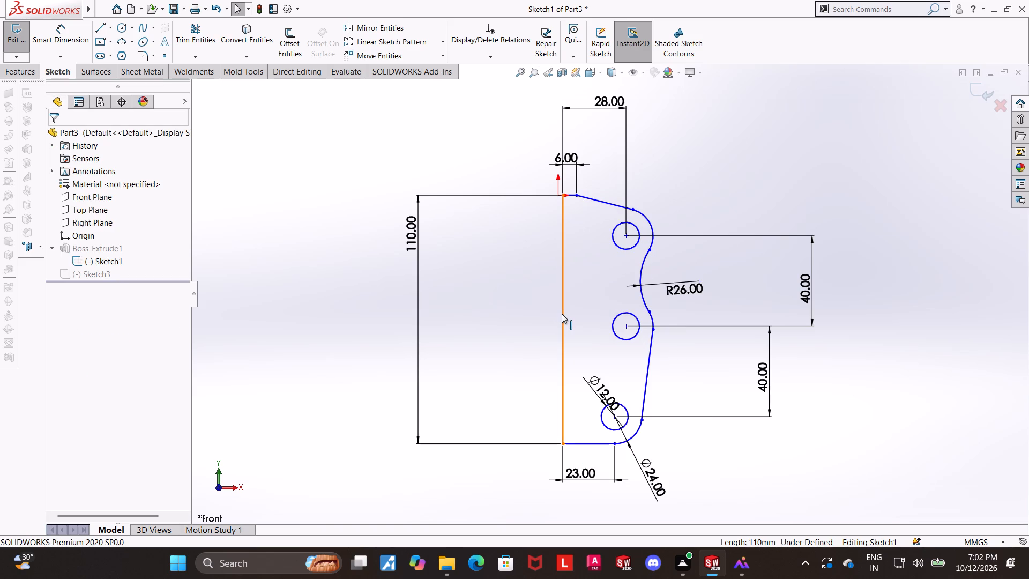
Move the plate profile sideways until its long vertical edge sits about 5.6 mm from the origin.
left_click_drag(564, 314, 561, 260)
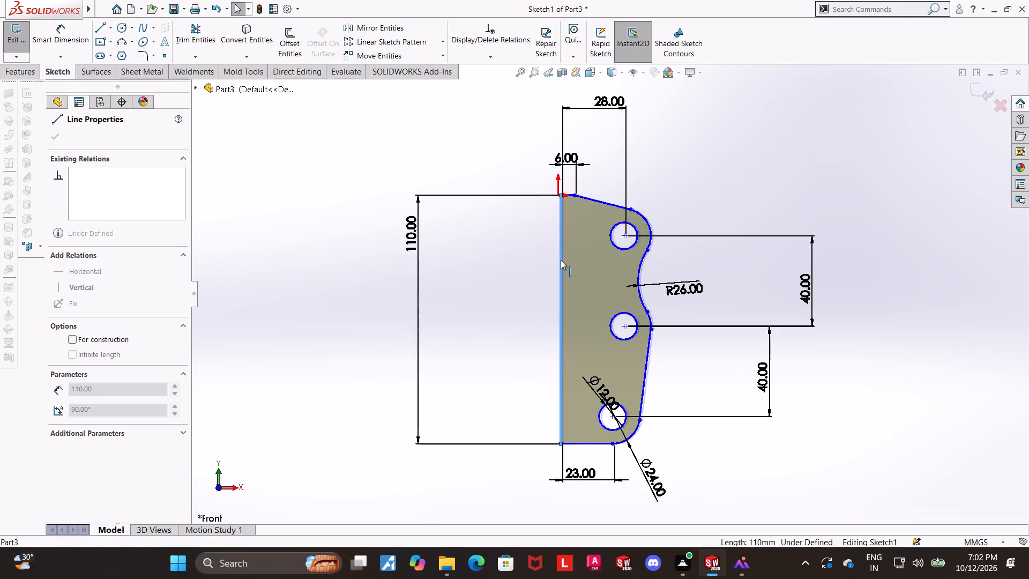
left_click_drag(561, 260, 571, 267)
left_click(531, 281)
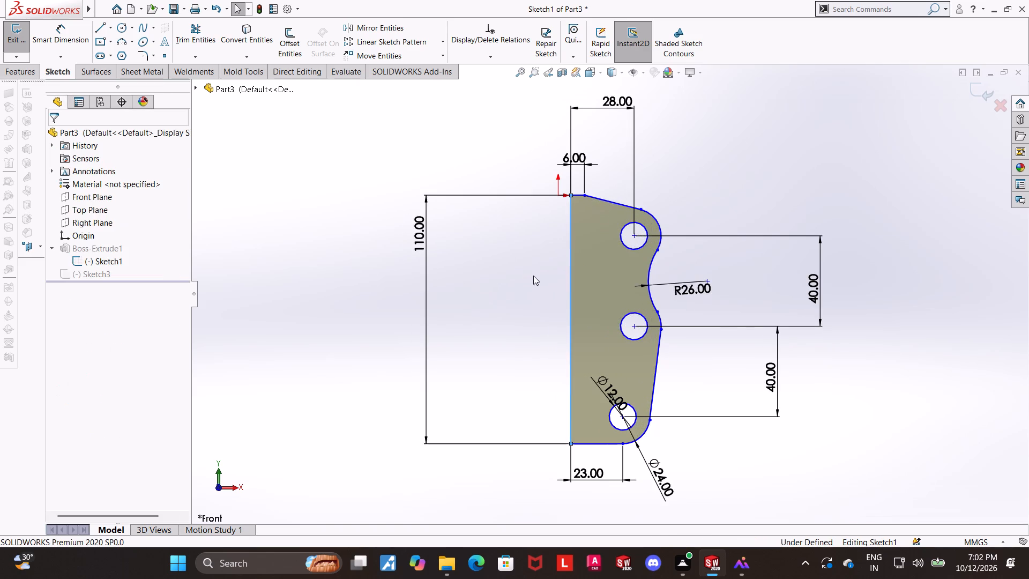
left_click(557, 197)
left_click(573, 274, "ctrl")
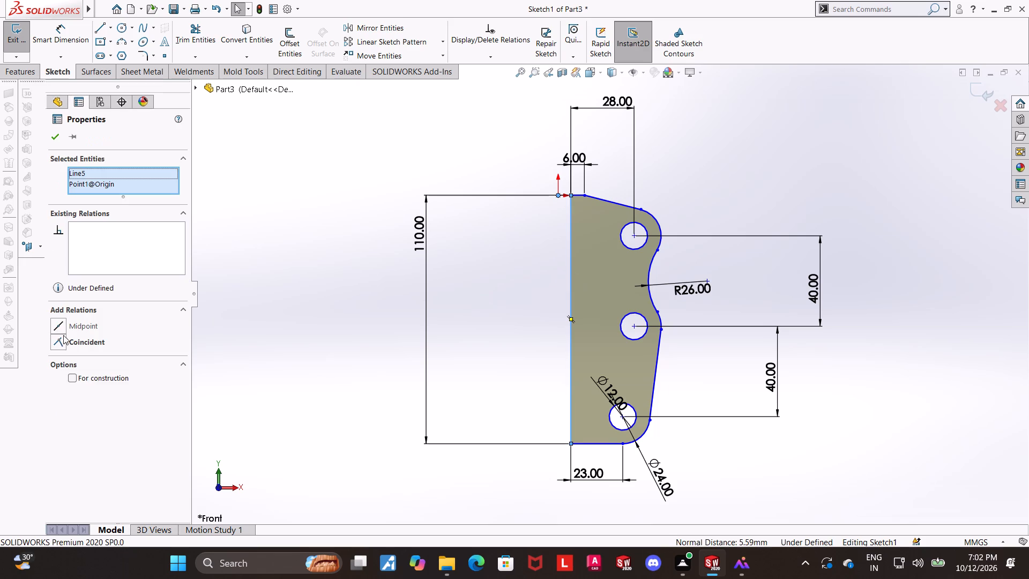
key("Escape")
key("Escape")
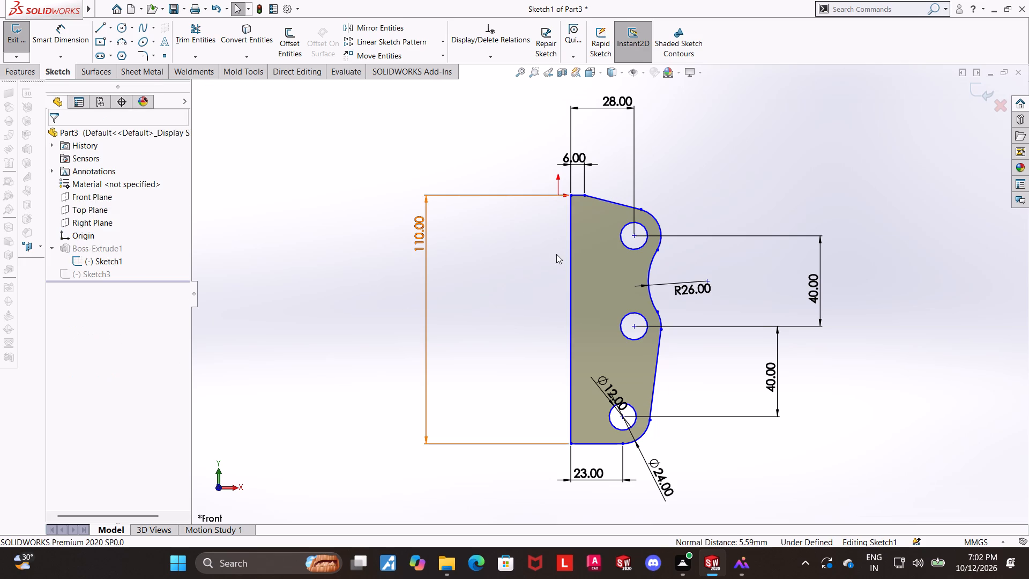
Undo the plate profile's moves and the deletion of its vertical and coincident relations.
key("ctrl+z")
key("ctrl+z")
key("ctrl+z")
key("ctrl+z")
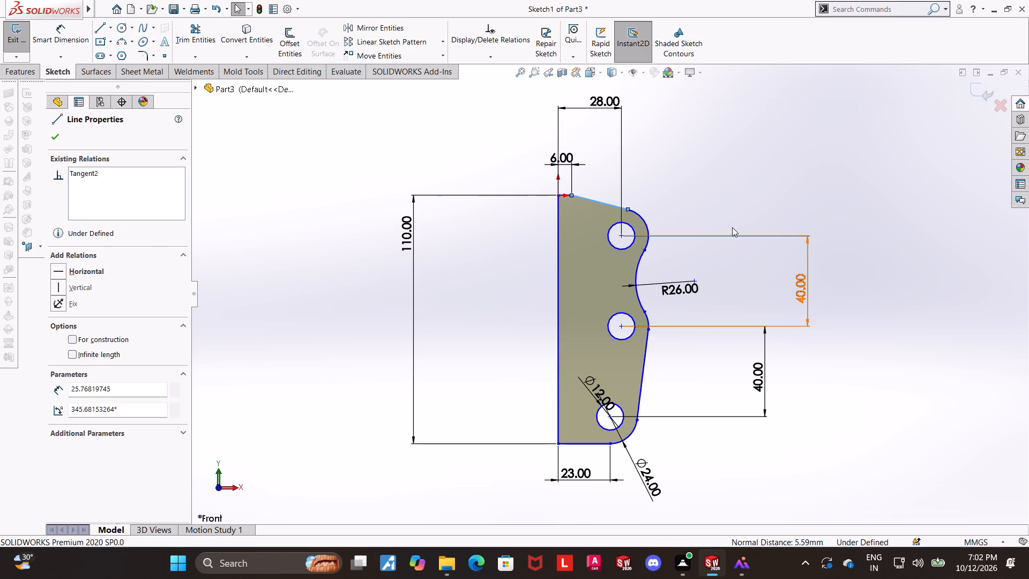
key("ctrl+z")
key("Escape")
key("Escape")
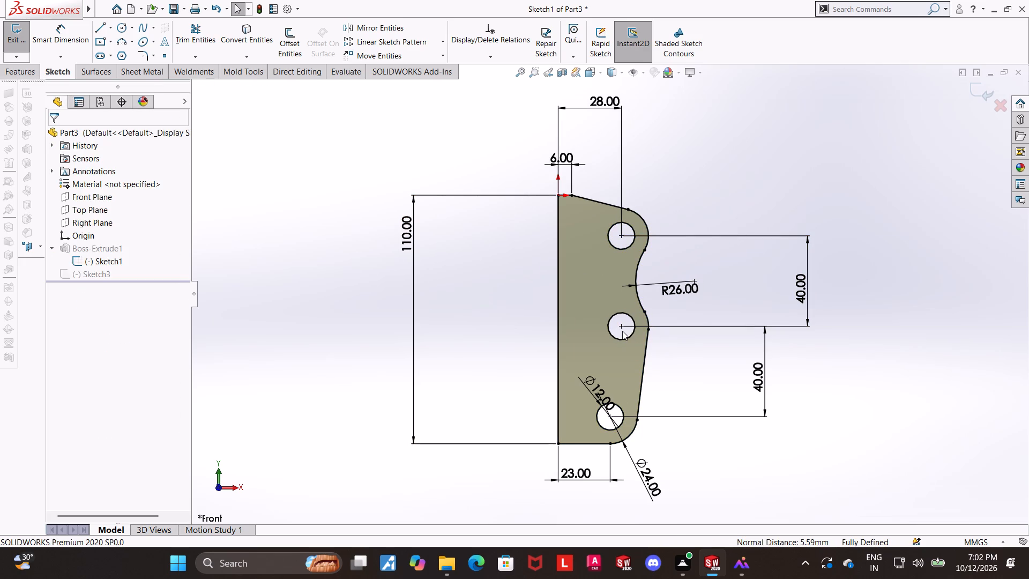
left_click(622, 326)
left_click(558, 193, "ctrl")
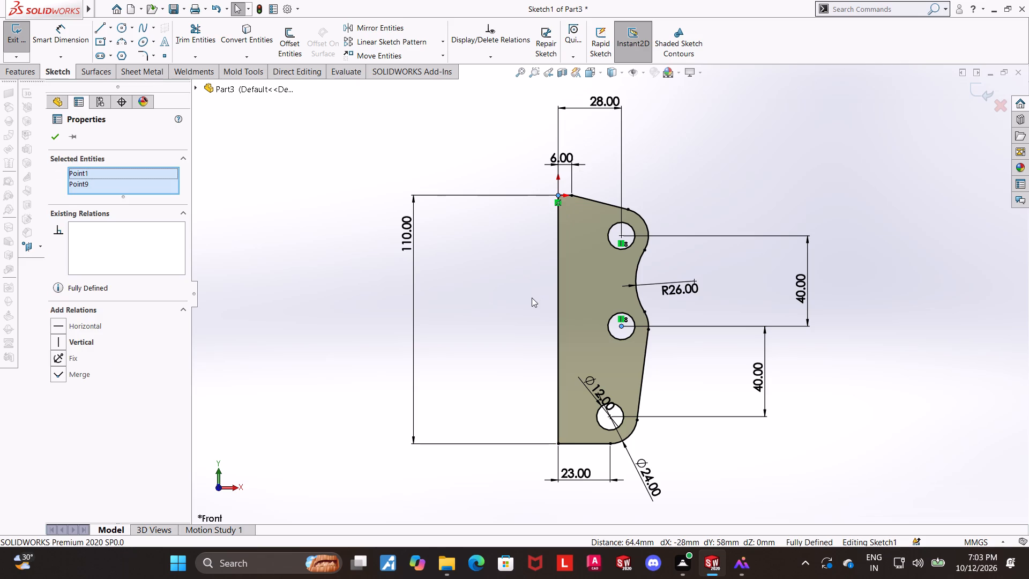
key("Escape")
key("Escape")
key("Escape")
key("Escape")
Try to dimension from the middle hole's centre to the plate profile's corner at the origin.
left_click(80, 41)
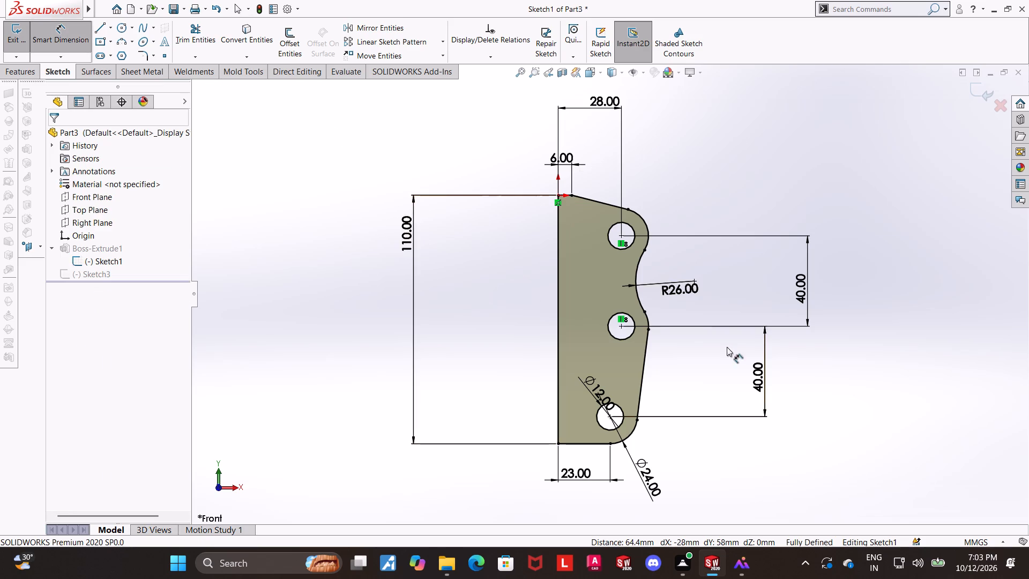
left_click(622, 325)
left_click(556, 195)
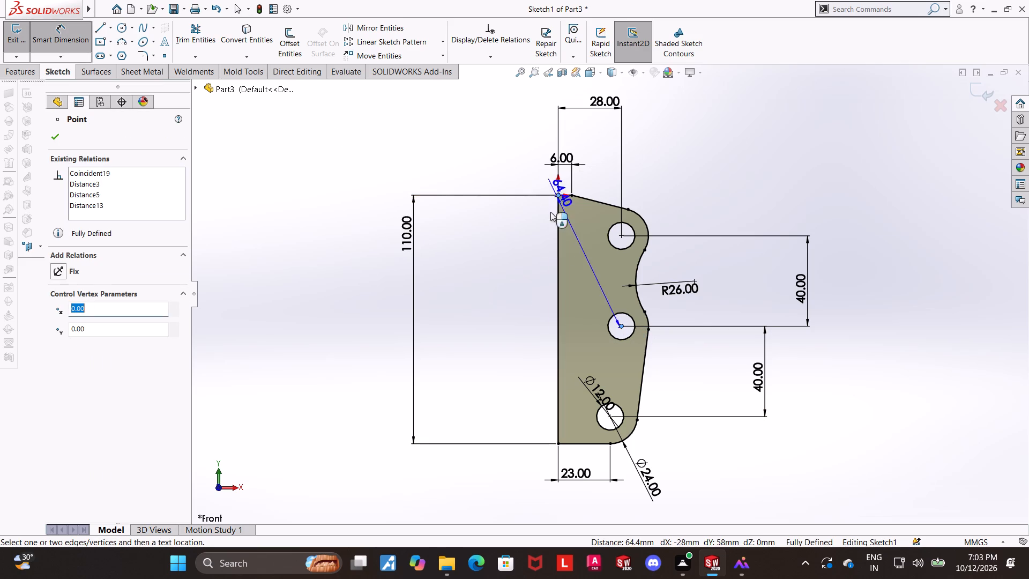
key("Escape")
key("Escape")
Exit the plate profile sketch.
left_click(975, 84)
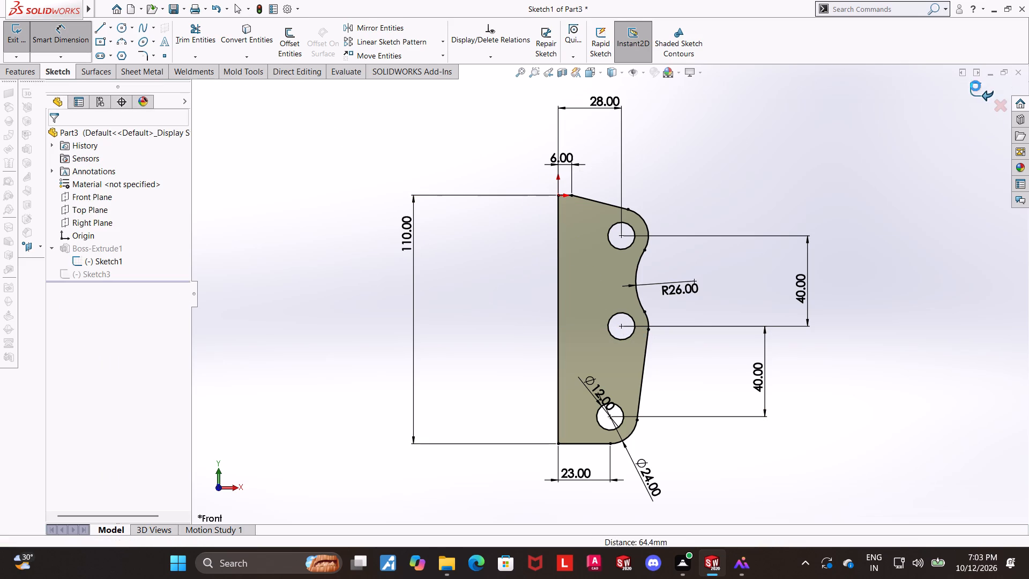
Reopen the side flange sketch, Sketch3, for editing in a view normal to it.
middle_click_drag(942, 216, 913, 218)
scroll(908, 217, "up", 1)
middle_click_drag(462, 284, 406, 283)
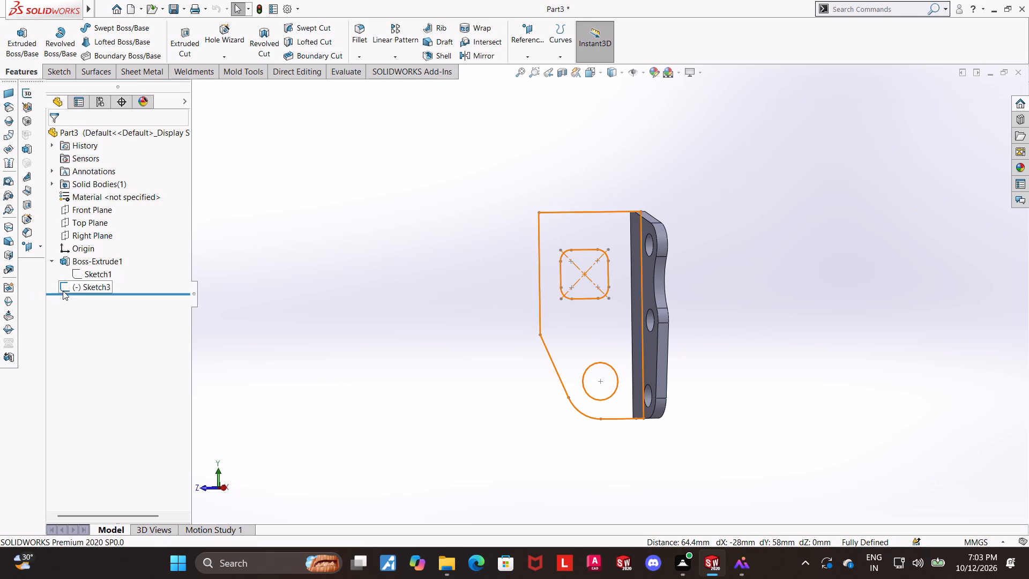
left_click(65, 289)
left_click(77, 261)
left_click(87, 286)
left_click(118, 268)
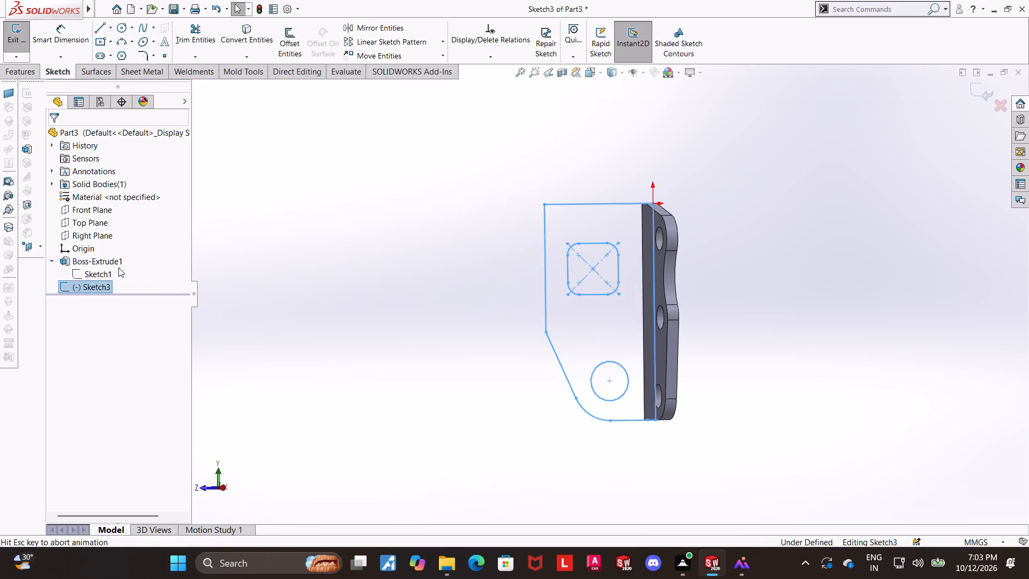
Dimension the vertical distance from the origin corner to the lower end of the flange's outer vertical edge as 58+10 mm.
left_click_drag(55, 32, 60, 32)
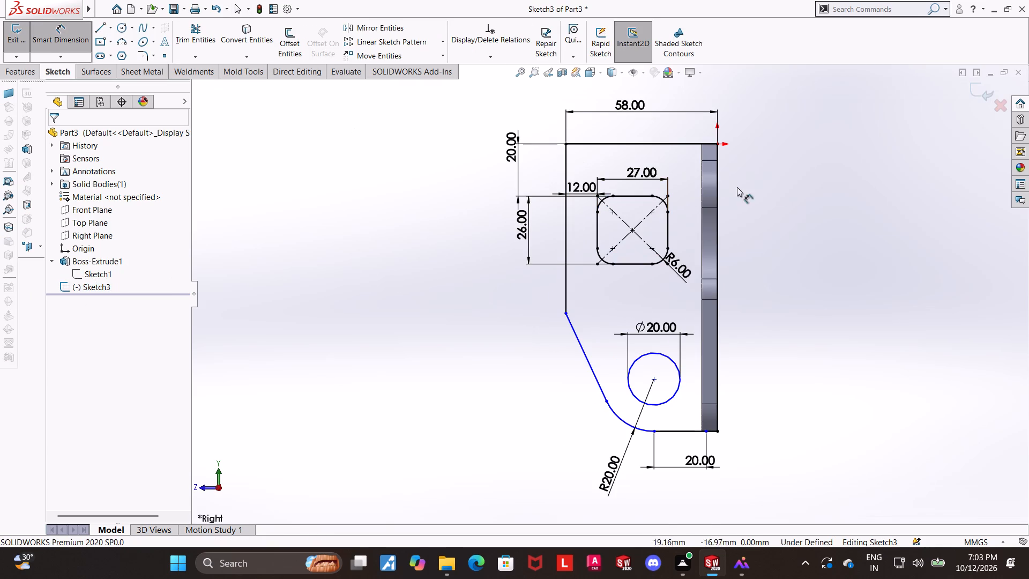
left_click(716, 143)
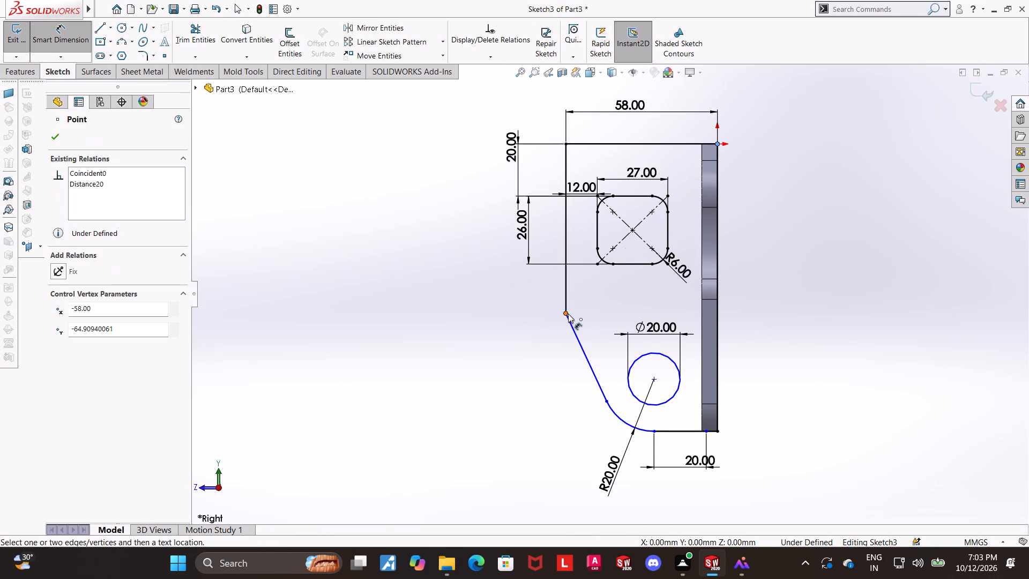
left_click(568, 314)
left_click(797, 305)
type("58")
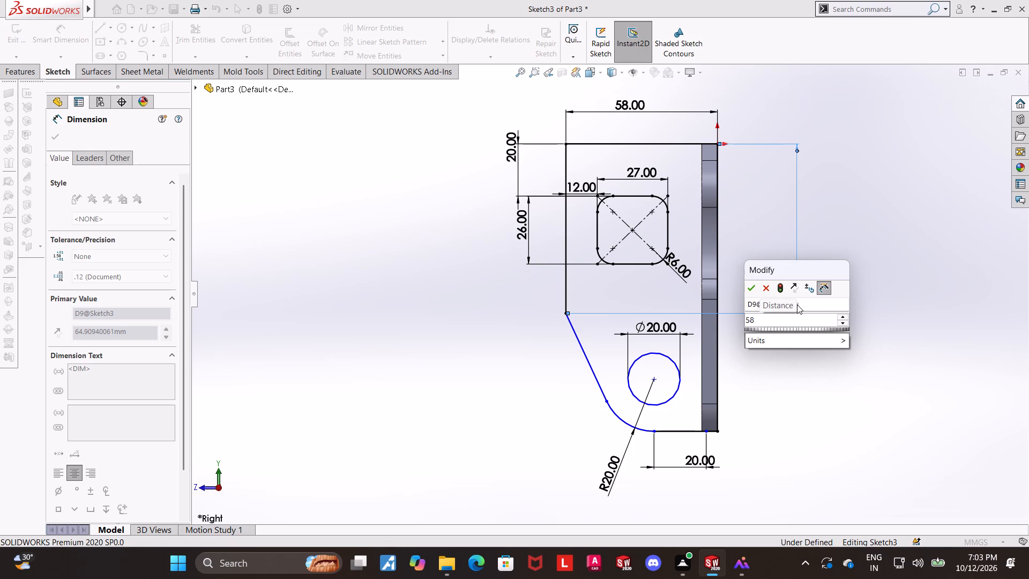
type("=1")
key("0")
key("Return")
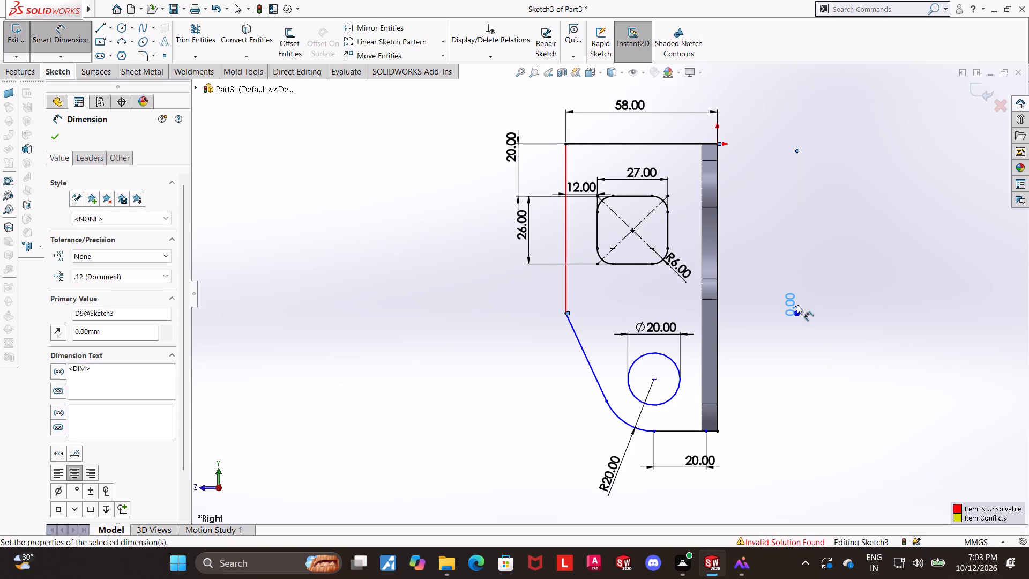
key("ctrl+z")
double_click(797, 305)
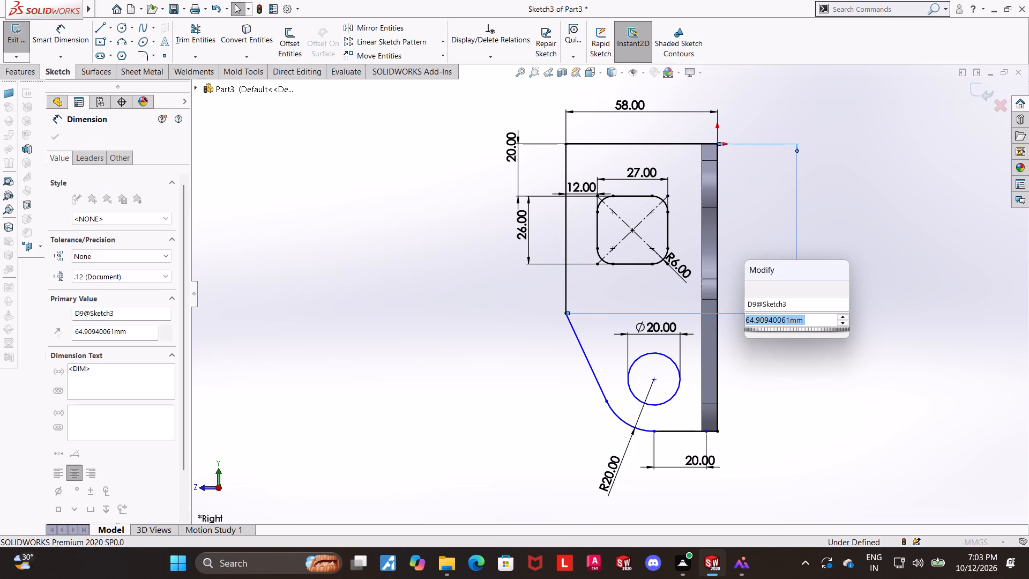
type("58")
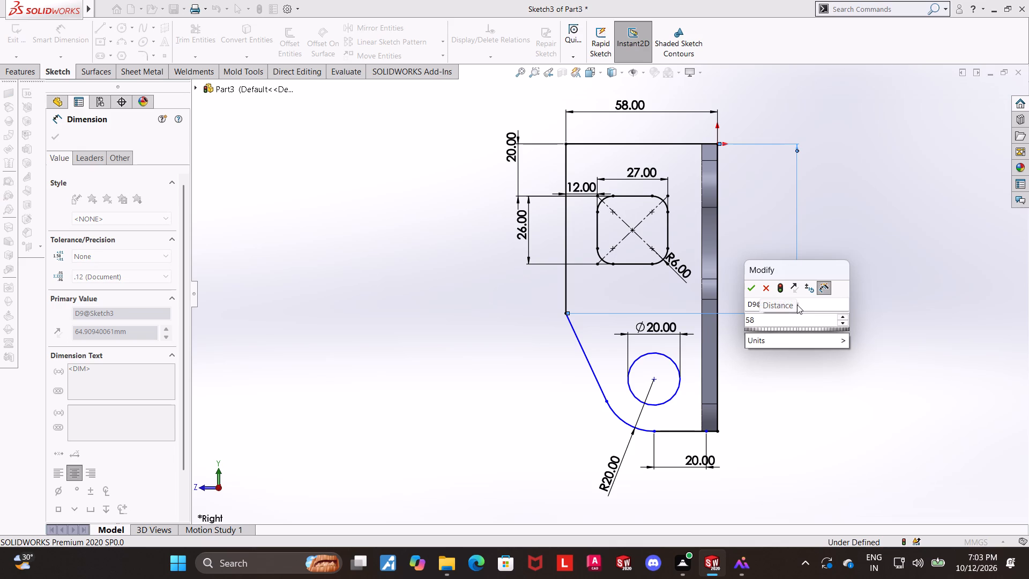
type("+10")
key("Return")
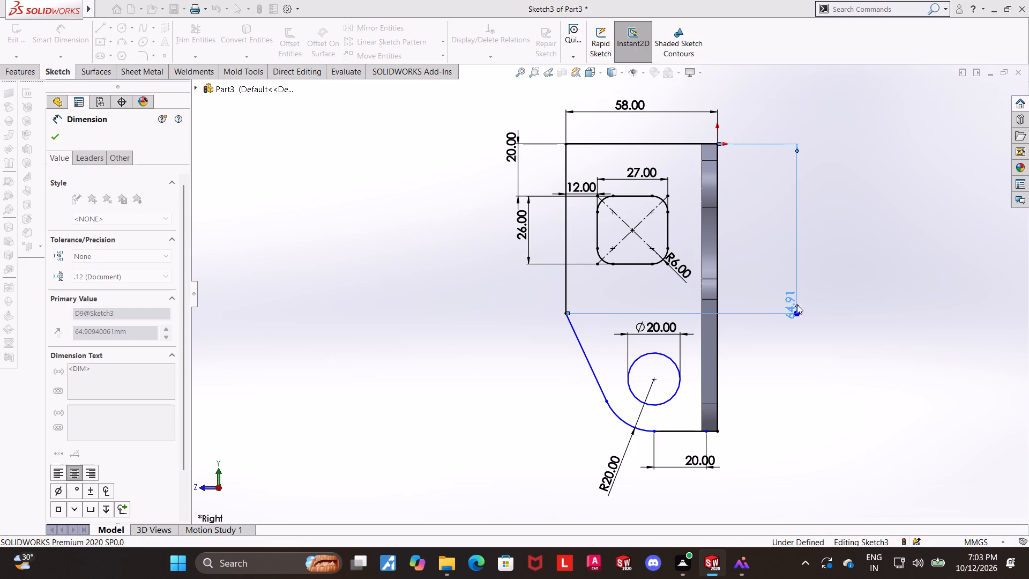
left_click(872, 294)
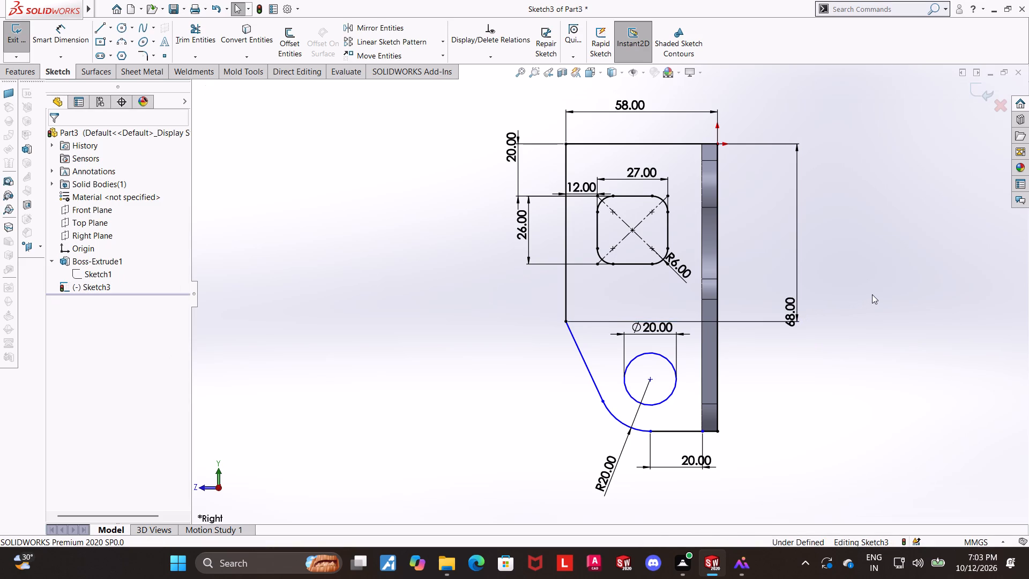
Make the 20 mm diameter circle concentric with the R20 corner arc in the flange sketch.
scroll(864, 352, "up", 1)
scroll(832, 363, "down", 1)
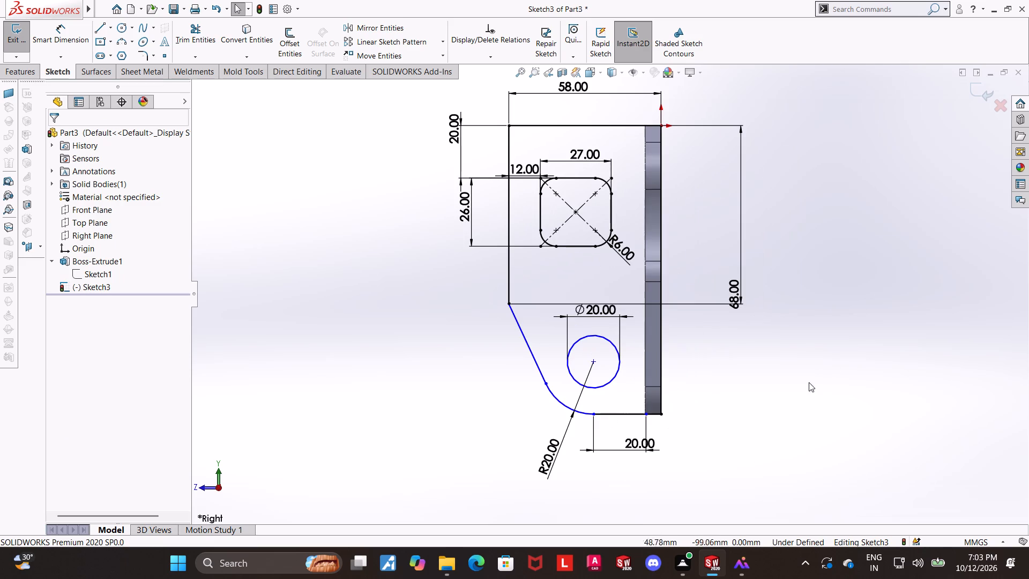
left_click(856, 373)
scroll(513, 334, "up", 1)
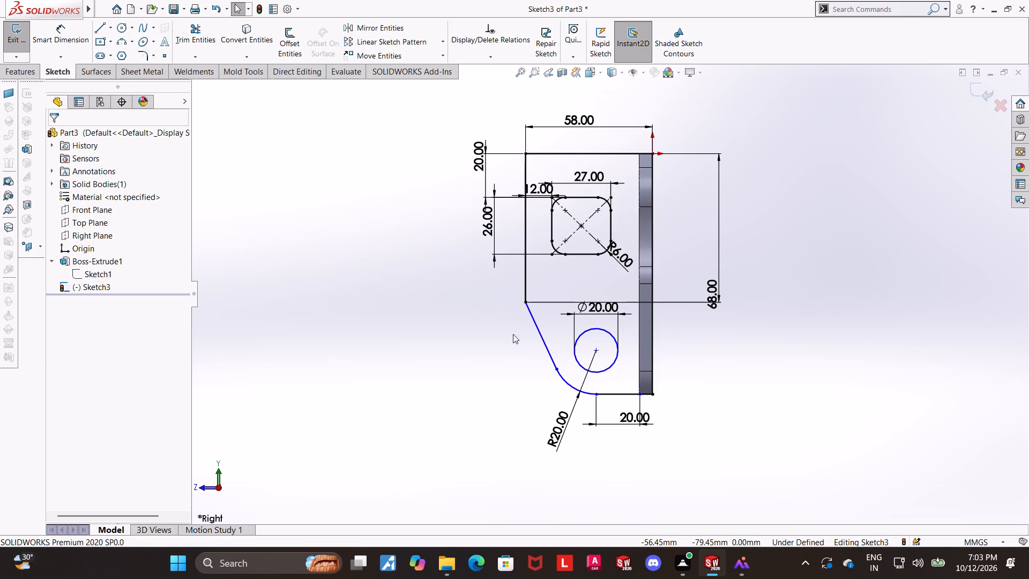
scroll(528, 334, "up", 1)
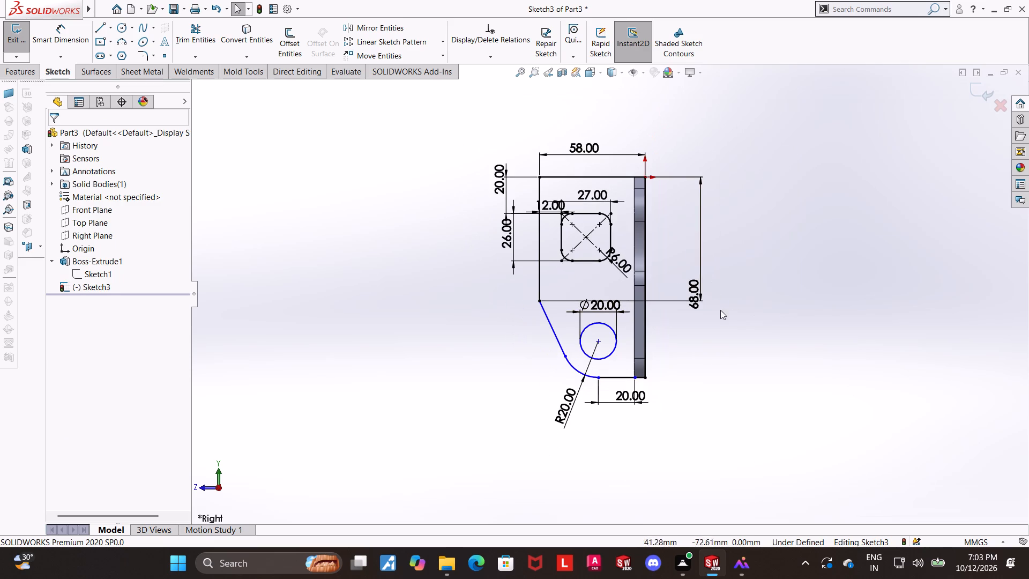
left_click(720, 311)
key("Escape")
key("Escape")
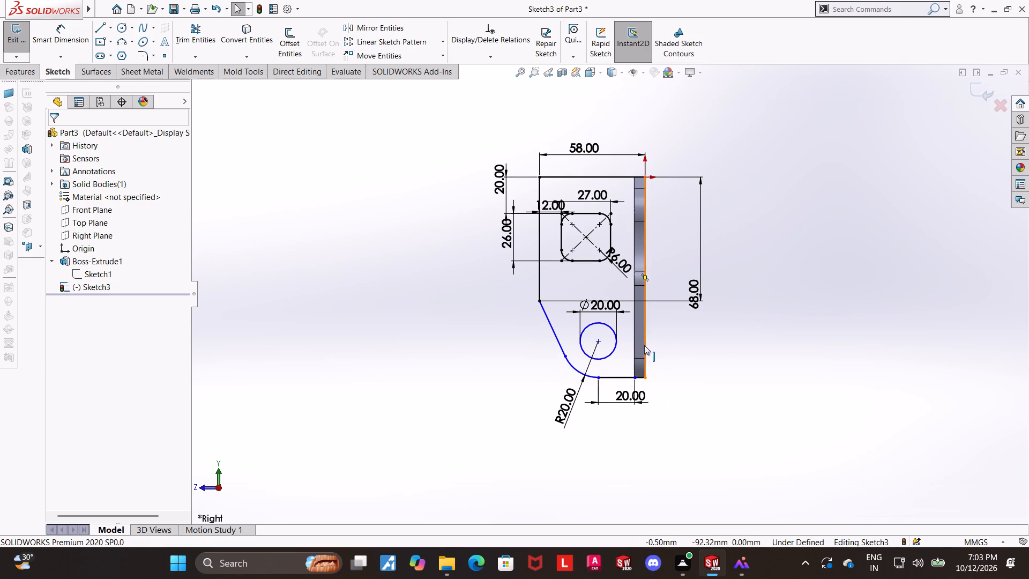
left_click(574, 368)
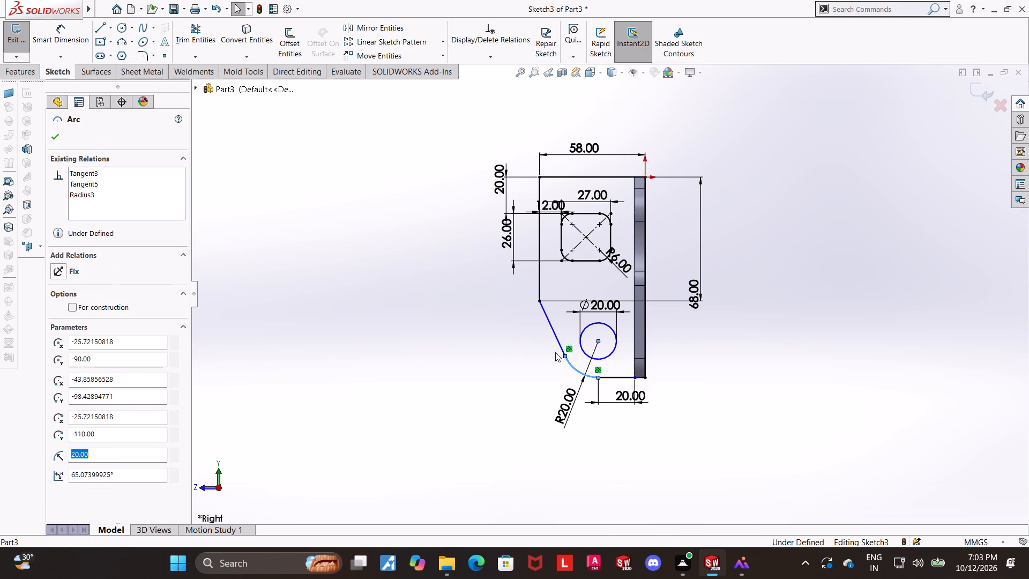
left_click(558, 342, "ctrl")
key("Escape")
left_click(607, 355)
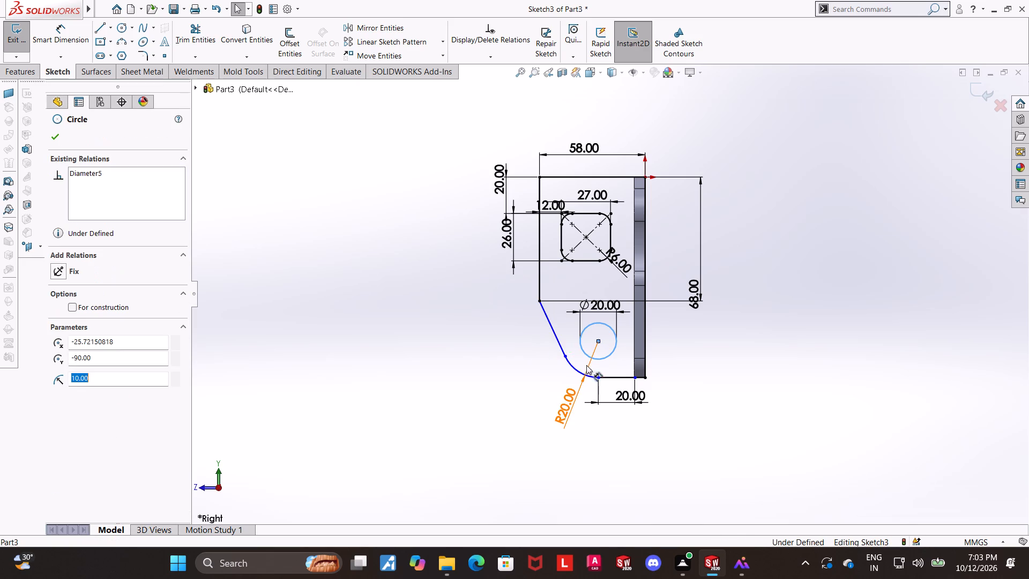
left_click(575, 369, "ctrl")
left_click(63, 359)
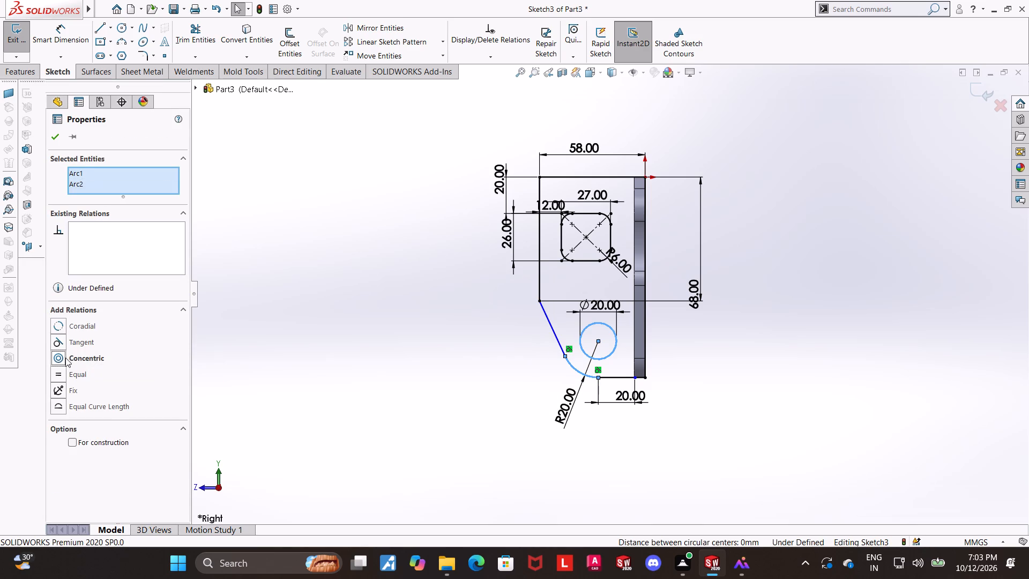
left_click(691, 332)
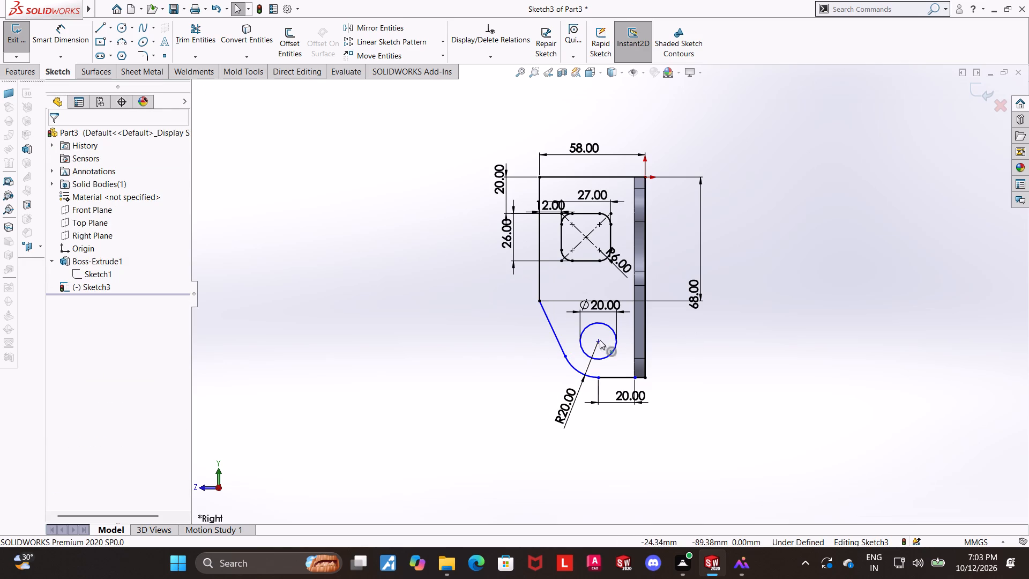
Add a vertical relation between the circle's centre and the R20 arc's endpoint on the flange's bottom edge.
left_click(599, 340)
left_click(600, 378, "ctrl")
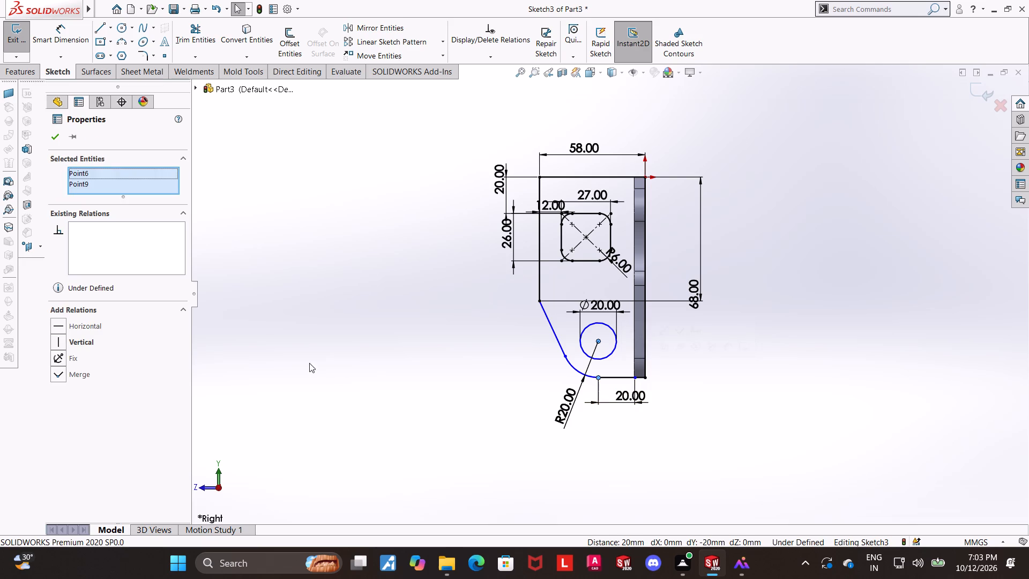
left_click(65, 340)
left_click(503, 378)
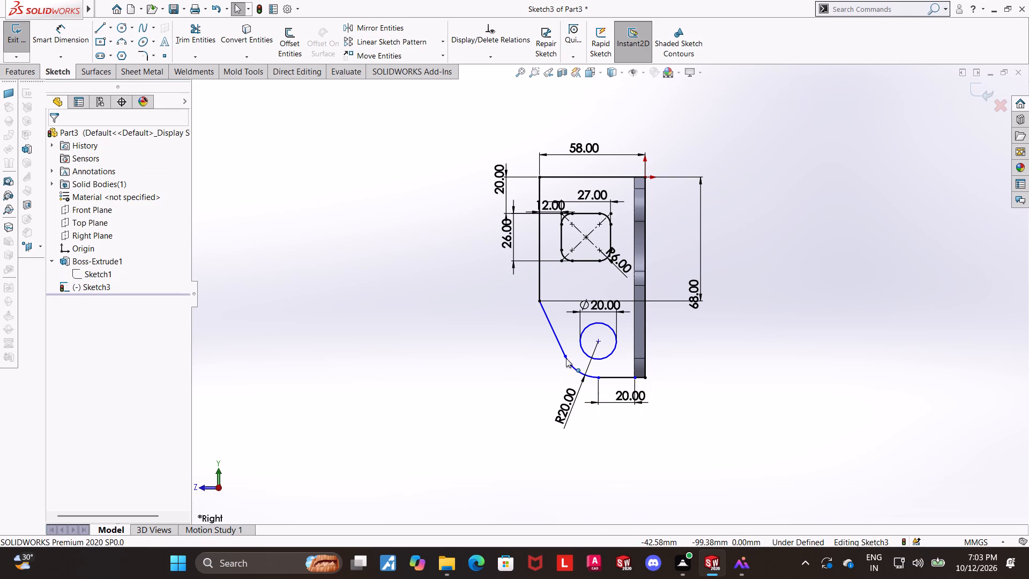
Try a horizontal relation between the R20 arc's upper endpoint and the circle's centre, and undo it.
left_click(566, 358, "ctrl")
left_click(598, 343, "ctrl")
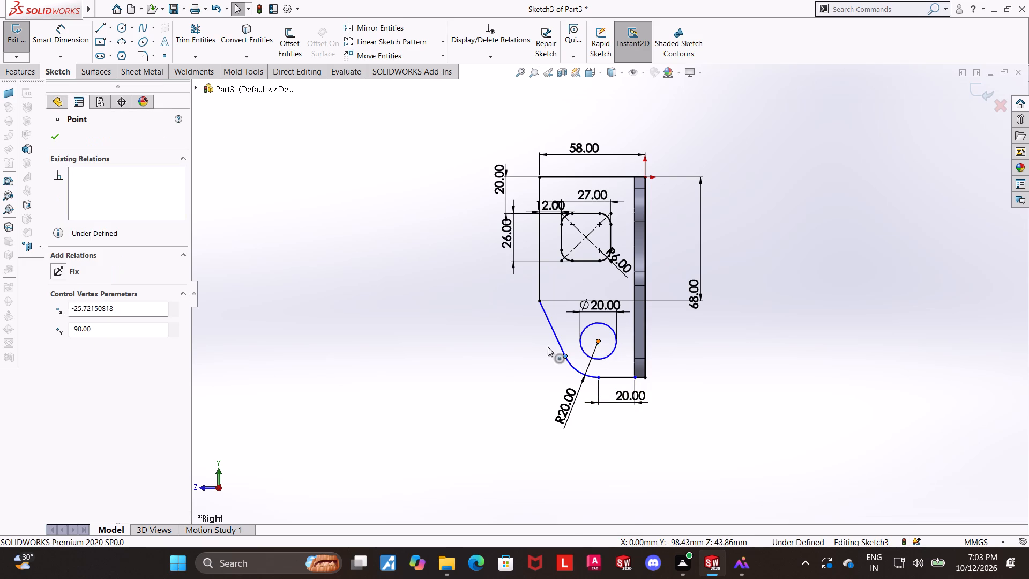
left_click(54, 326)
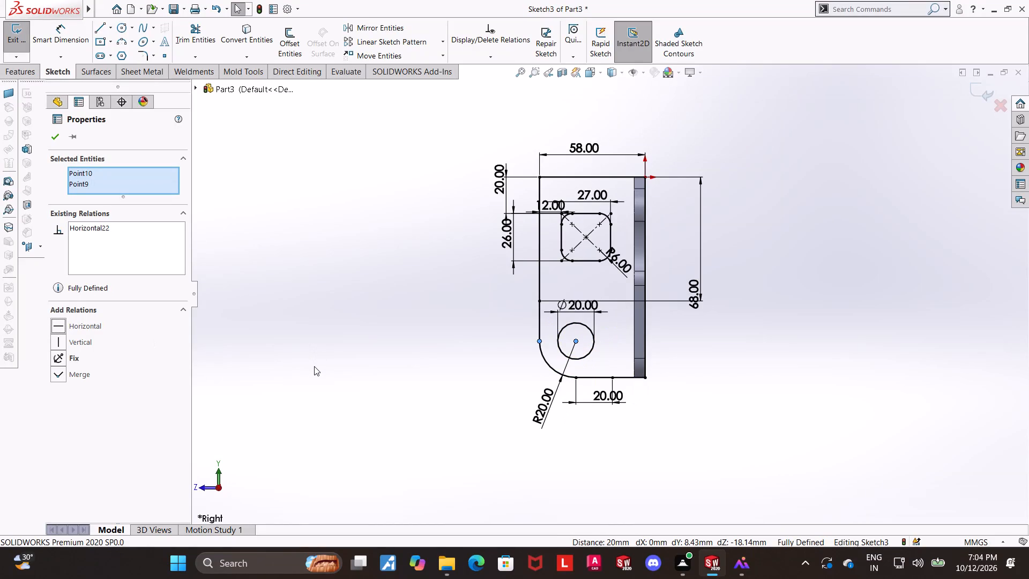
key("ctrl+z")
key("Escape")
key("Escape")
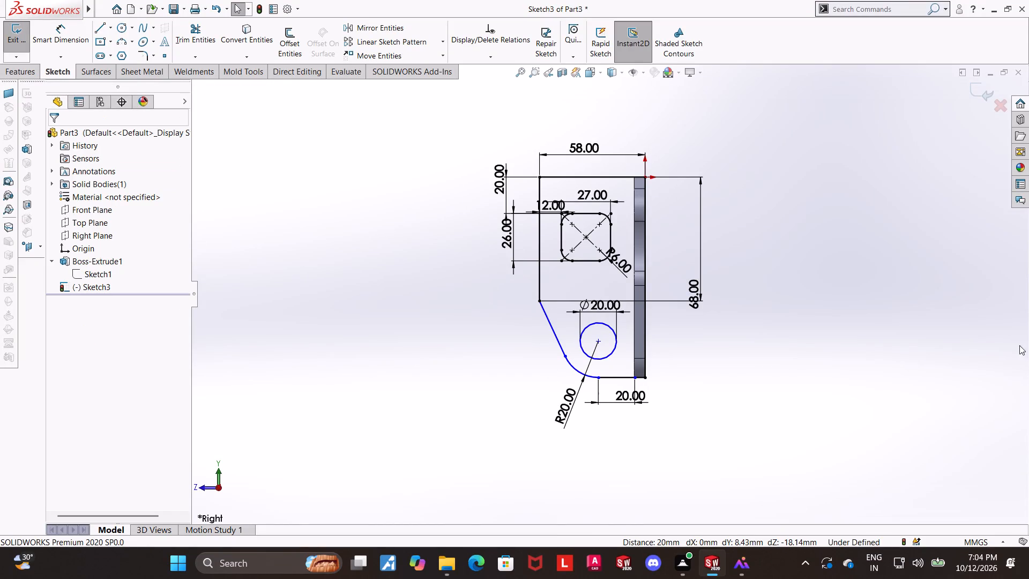
Exit the side flange sketch and extrude Sketch3 as a 6 mm blind boss merged with the plate.
left_click(858, 278)
left_click(971, 90)
middle_click_drag(808, 156, 826, 181)
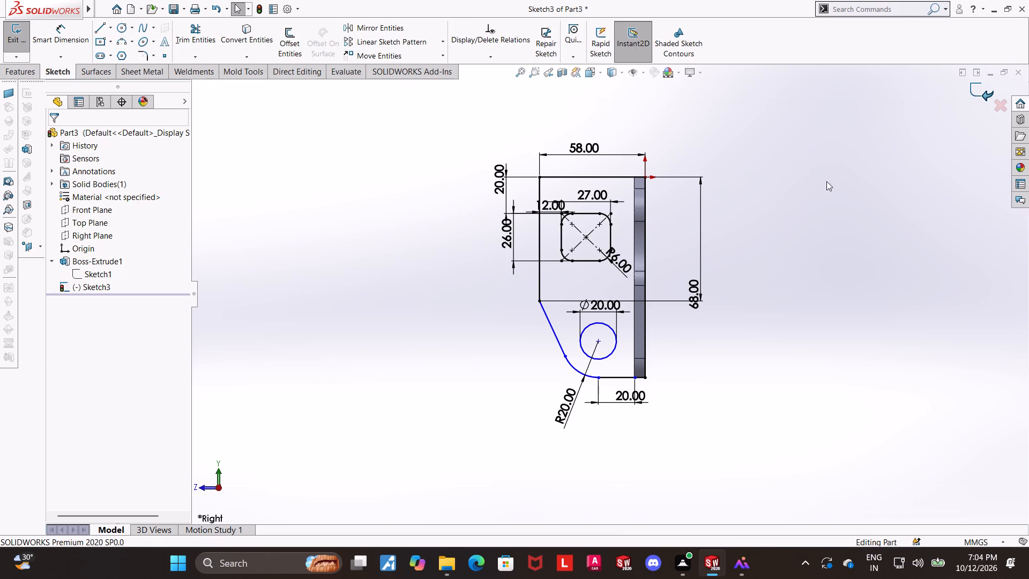
middle_click_drag(826, 181, 838, 195)
left_click(11, 42)
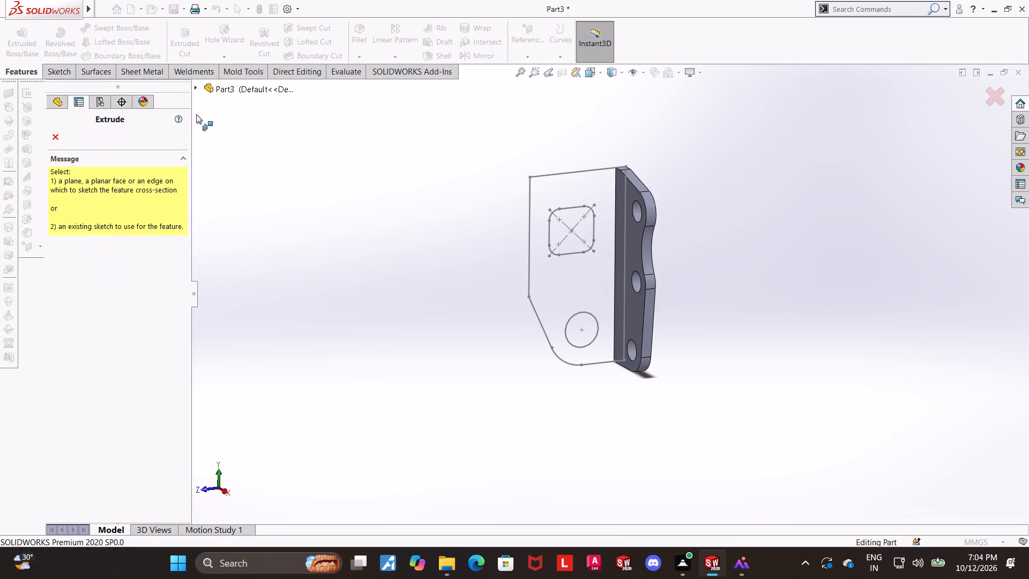
left_click(197, 90)
left_click(229, 227)
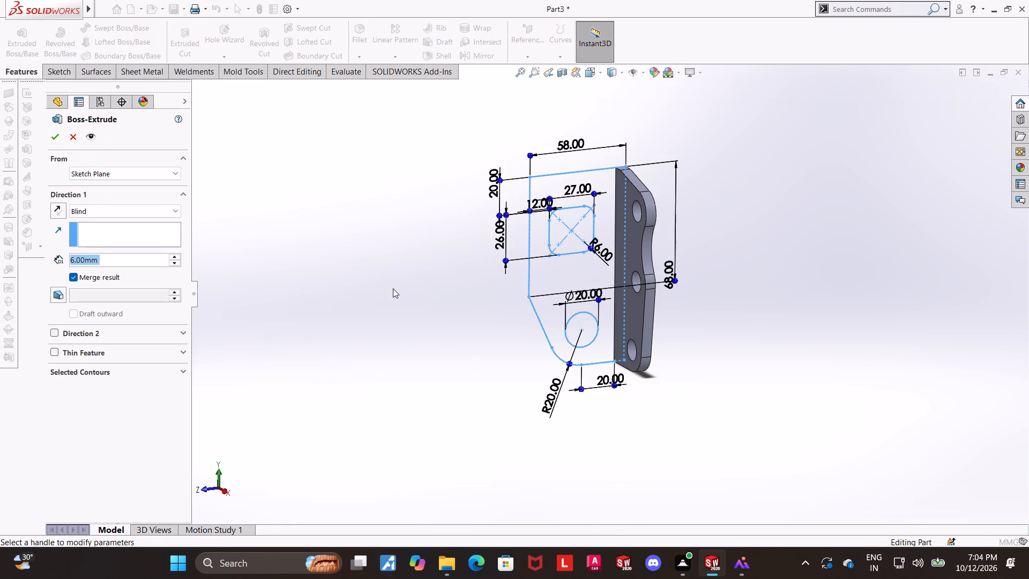
scroll(393, 288, "up", 1)
middle_click(393, 288)
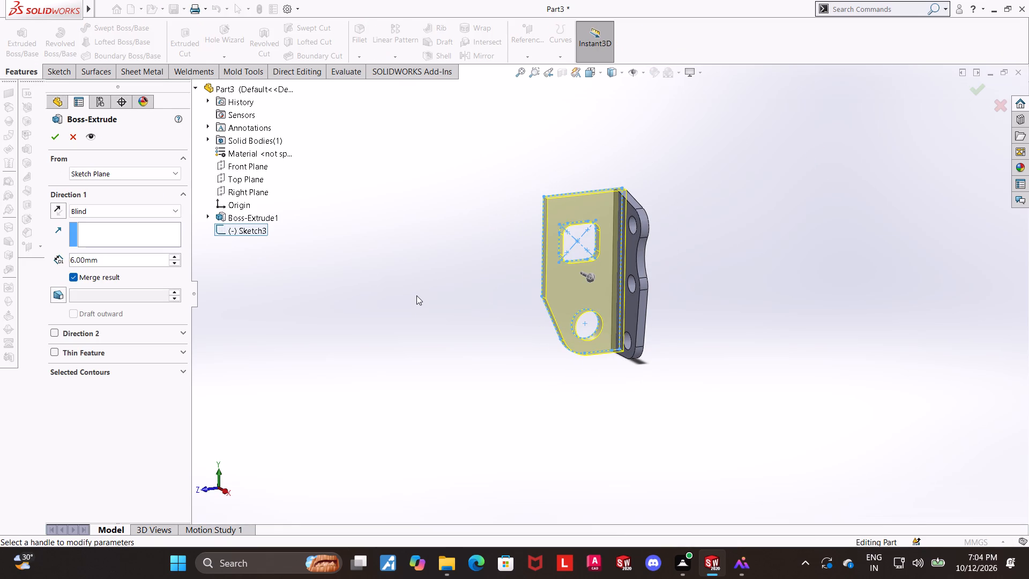
left_click(62, 136)
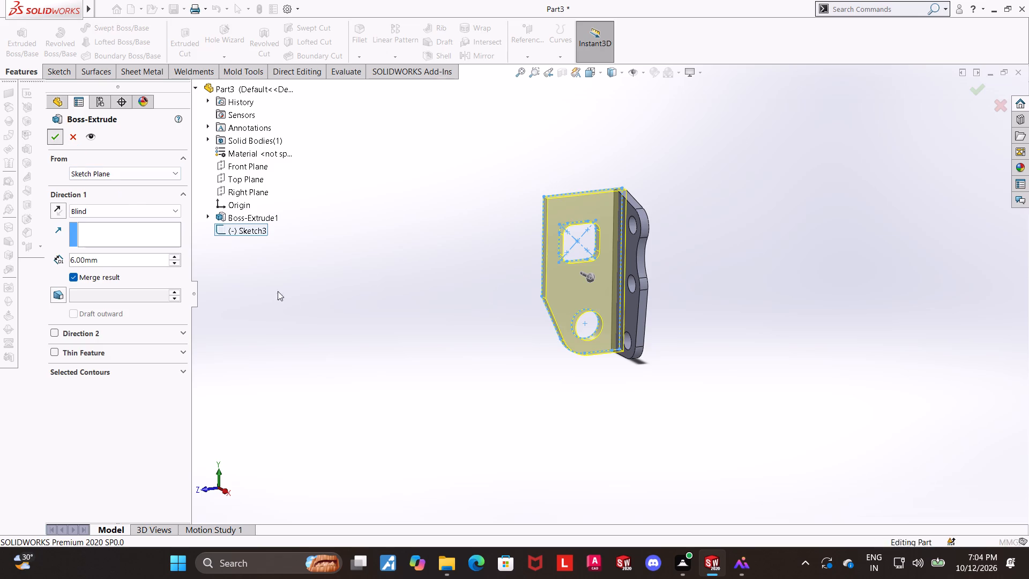
left_click(293, 293)
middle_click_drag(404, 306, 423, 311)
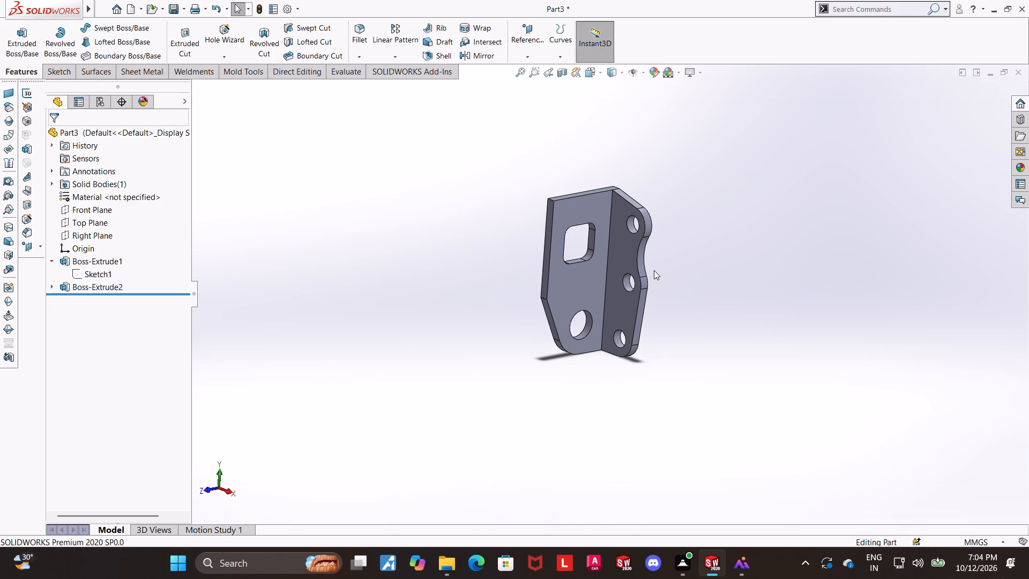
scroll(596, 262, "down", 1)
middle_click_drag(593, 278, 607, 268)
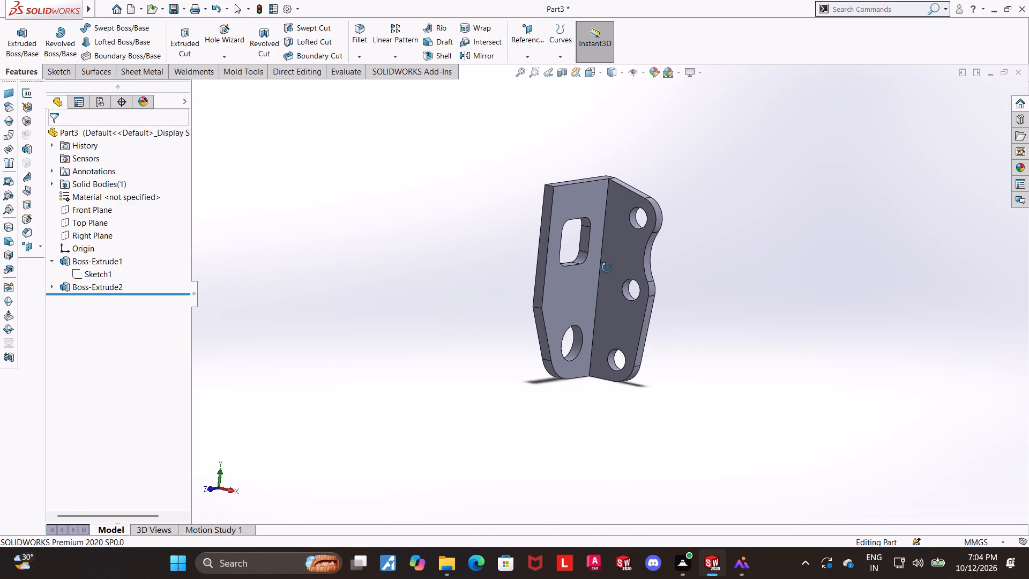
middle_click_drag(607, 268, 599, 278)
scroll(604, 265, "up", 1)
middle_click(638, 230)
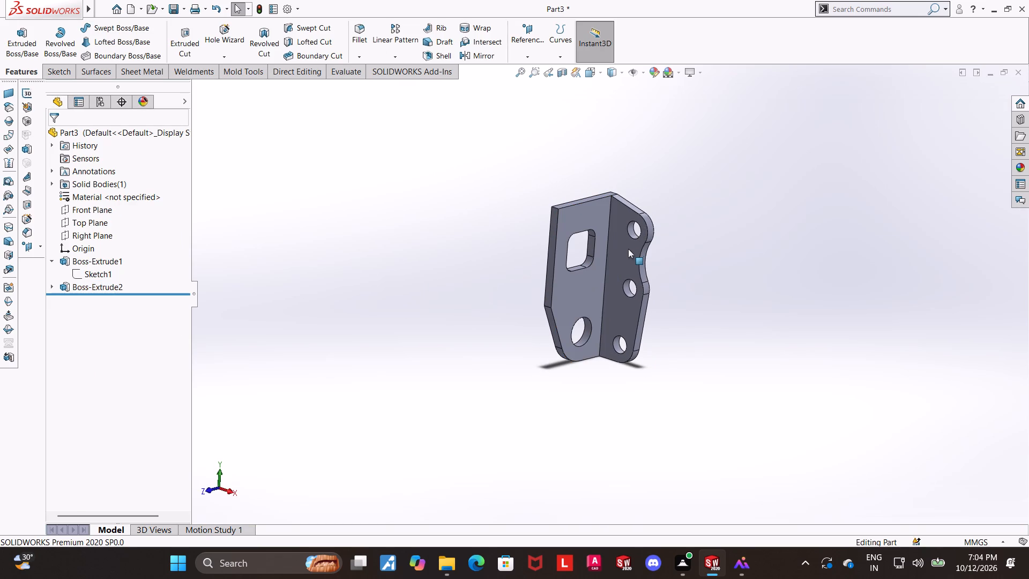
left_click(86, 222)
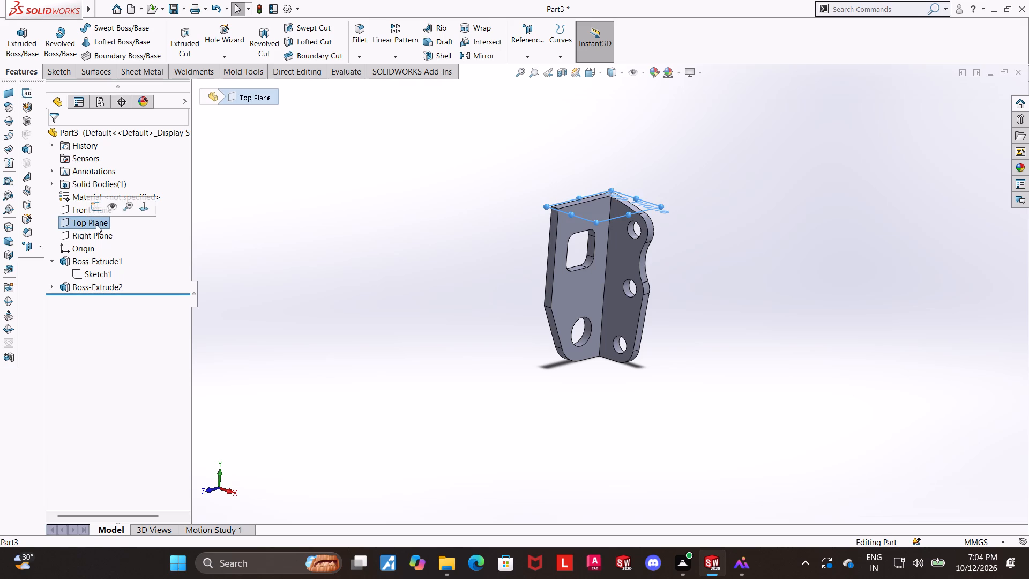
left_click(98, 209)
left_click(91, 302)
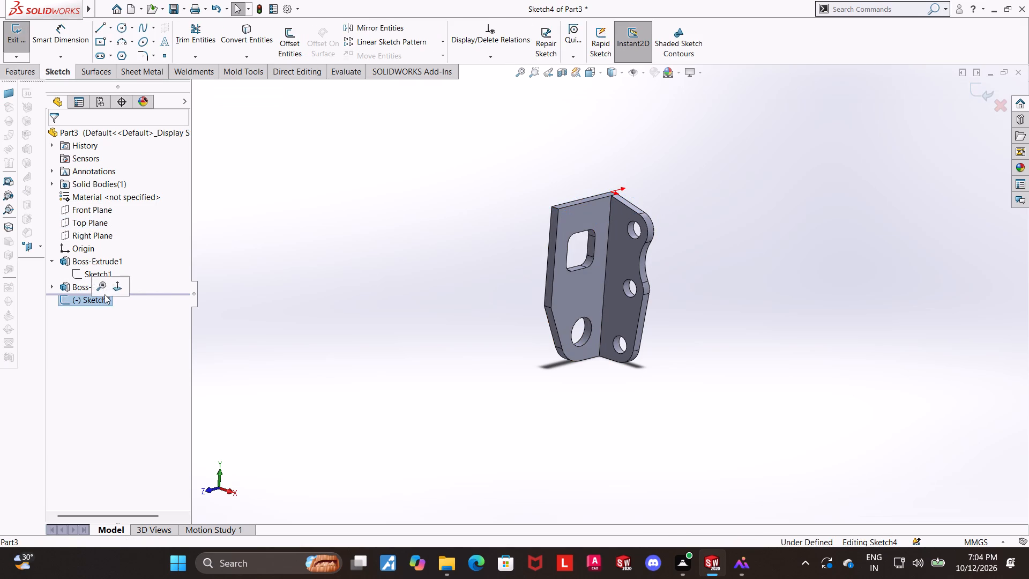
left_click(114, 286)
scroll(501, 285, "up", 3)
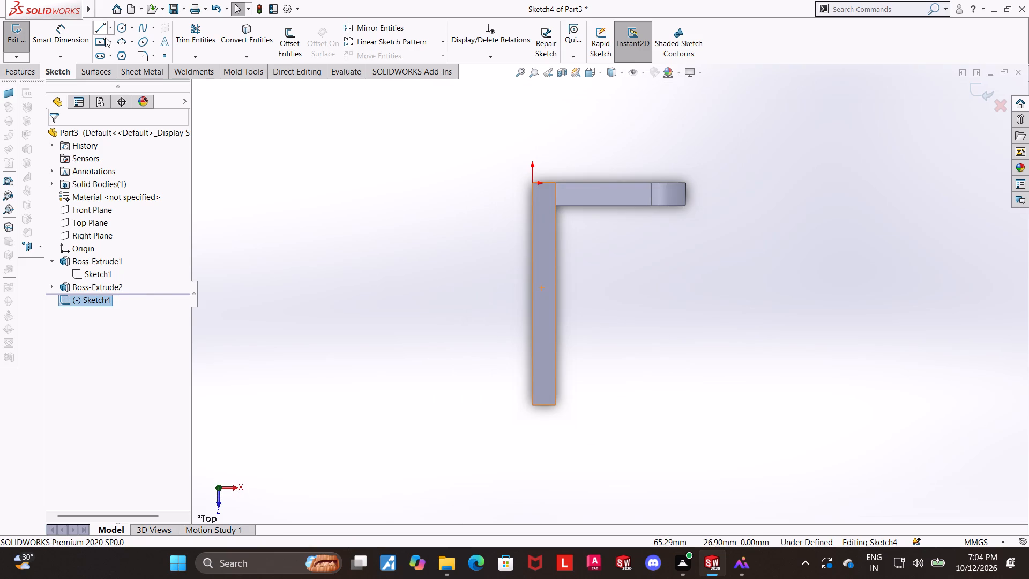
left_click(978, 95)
Create a reference plane offset 58 mm from the Top Plane, with the offset flipped down into the bracket.
middle_click_drag(698, 281, 681, 153)
scroll(658, 198, "up", 4)
scroll(659, 188, "down", 4)
left_click(535, 55)
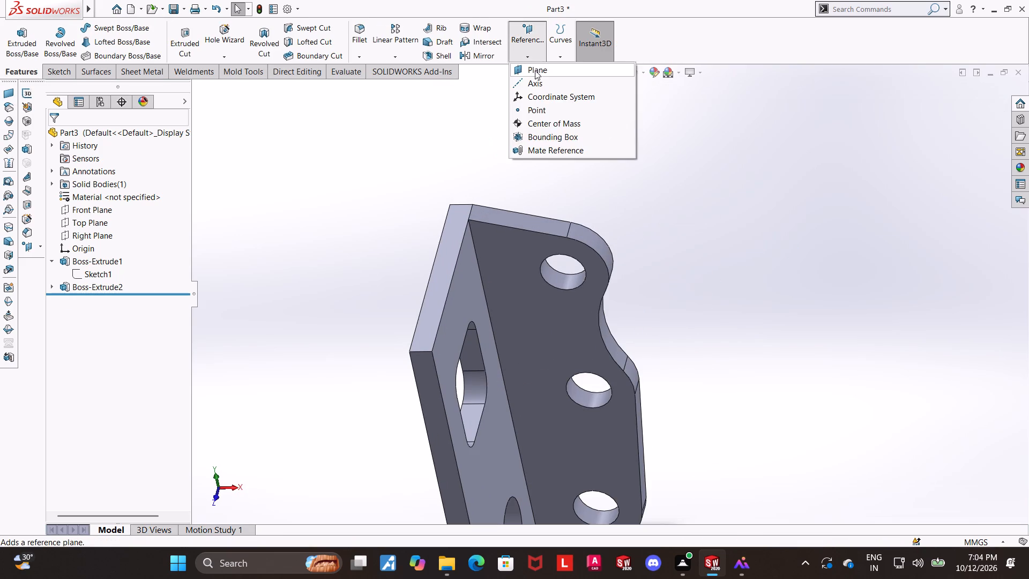
left_click(535, 72)
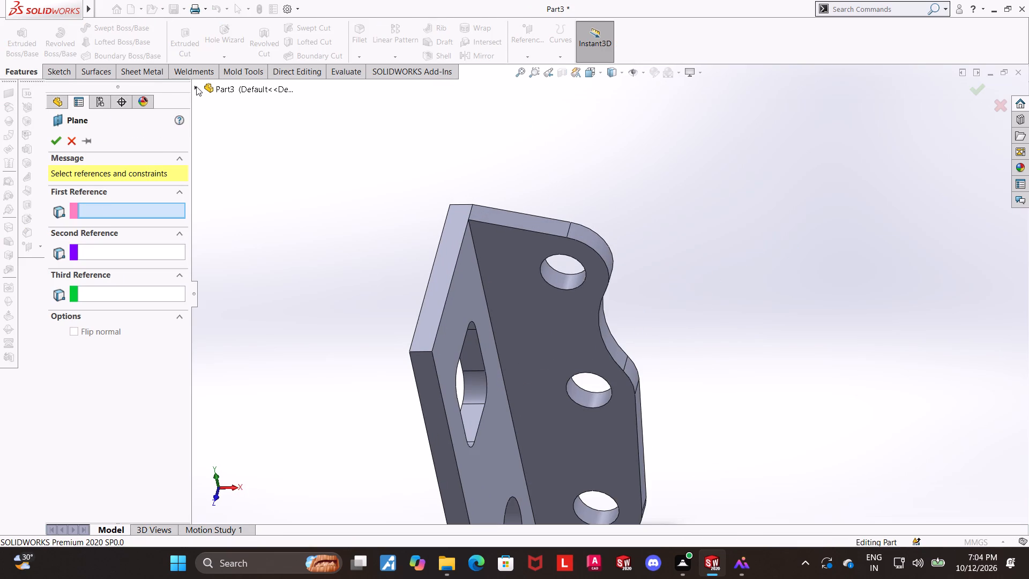
left_click(196, 86)
left_click(233, 179)
scroll(305, 281, "up", 4)
middle_click_drag(368, 331, 385, 310)
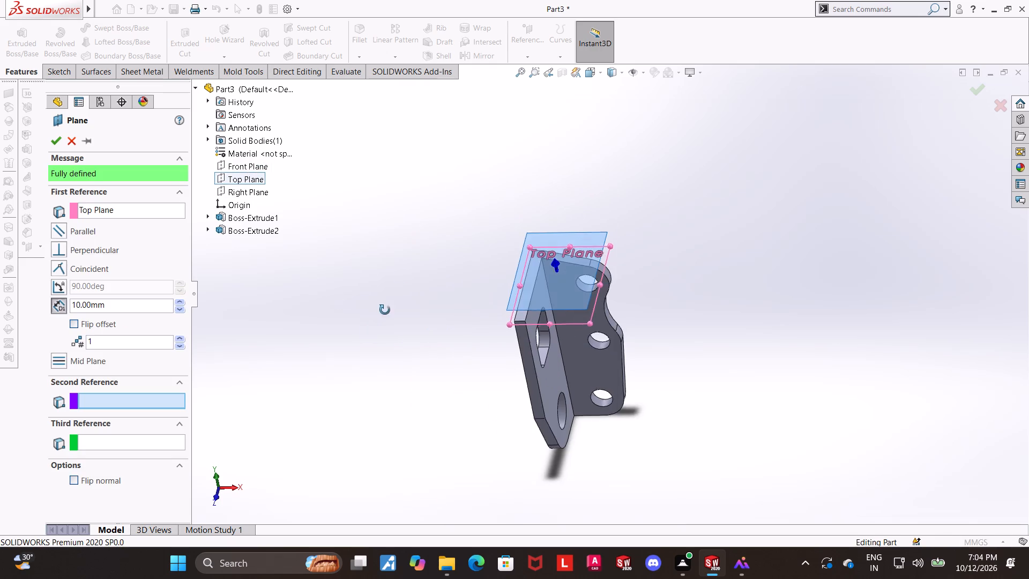
middle_click_drag(385, 310, 362, 236)
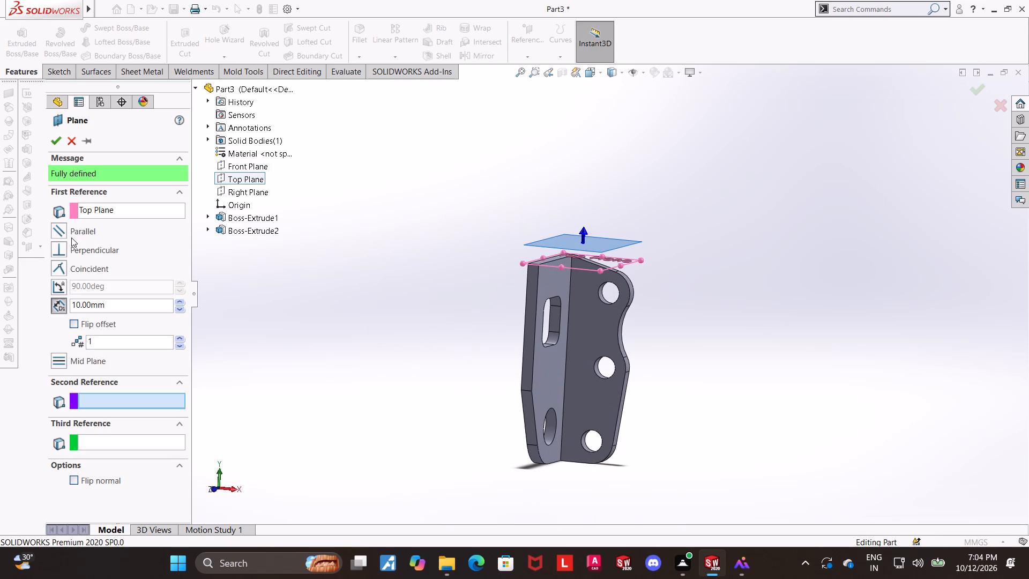
left_click(72, 323)
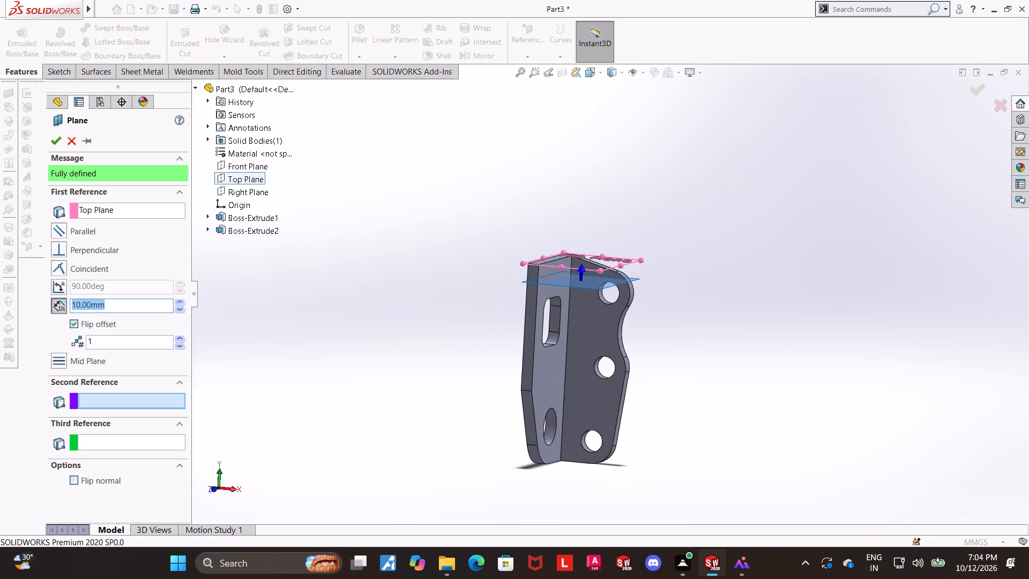
type("58]")
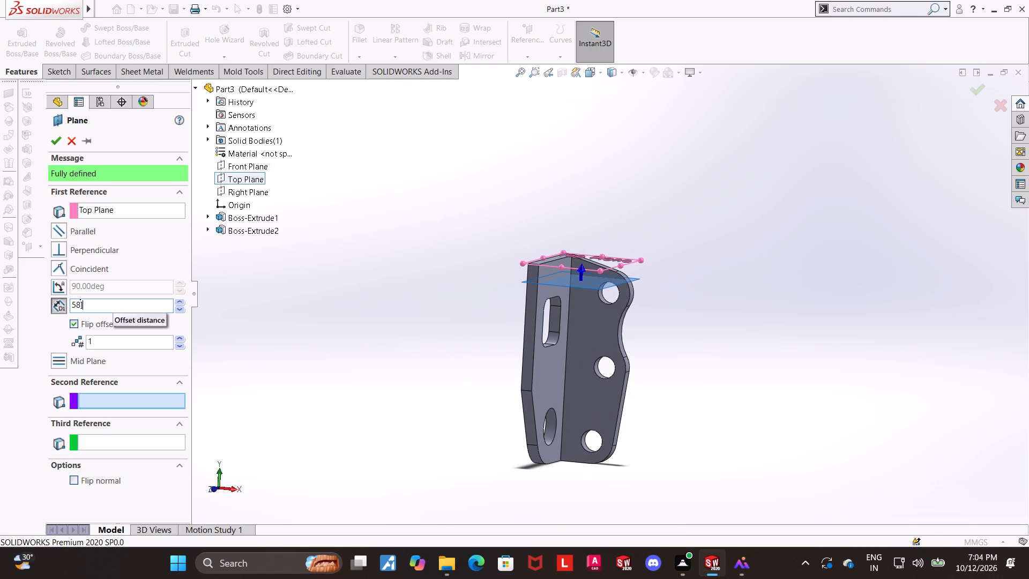
key("BackSpace")
key("Return")
left_click(54, 144)
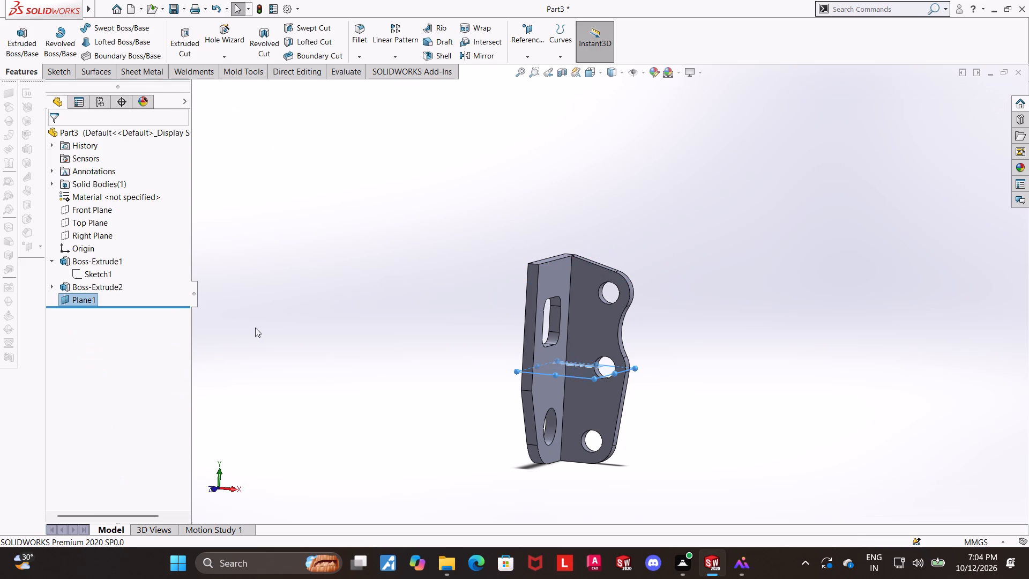
left_click(257, 329)
scroll(256, 328, "up", 2)
middle_click_drag(262, 325, 236, 328)
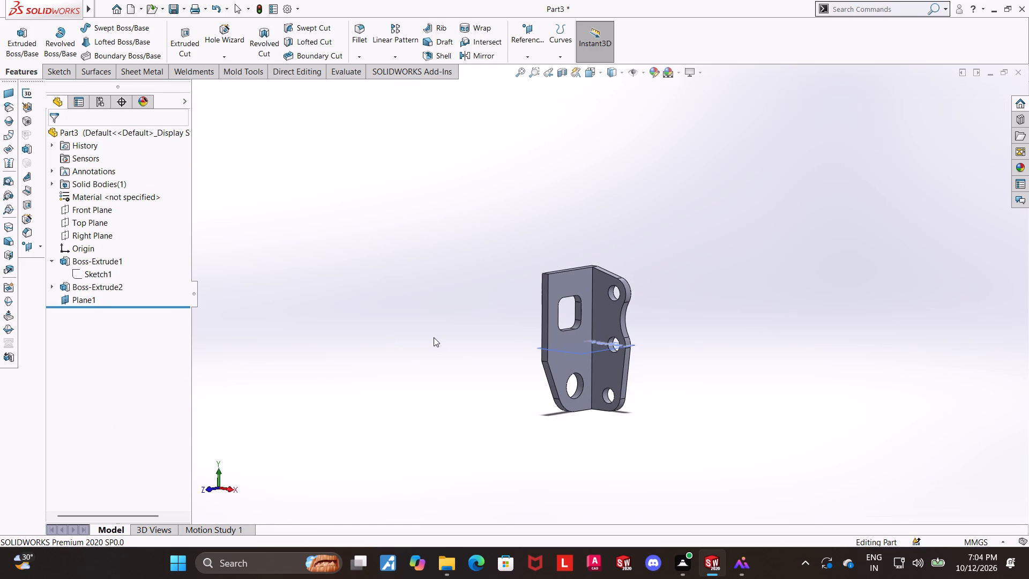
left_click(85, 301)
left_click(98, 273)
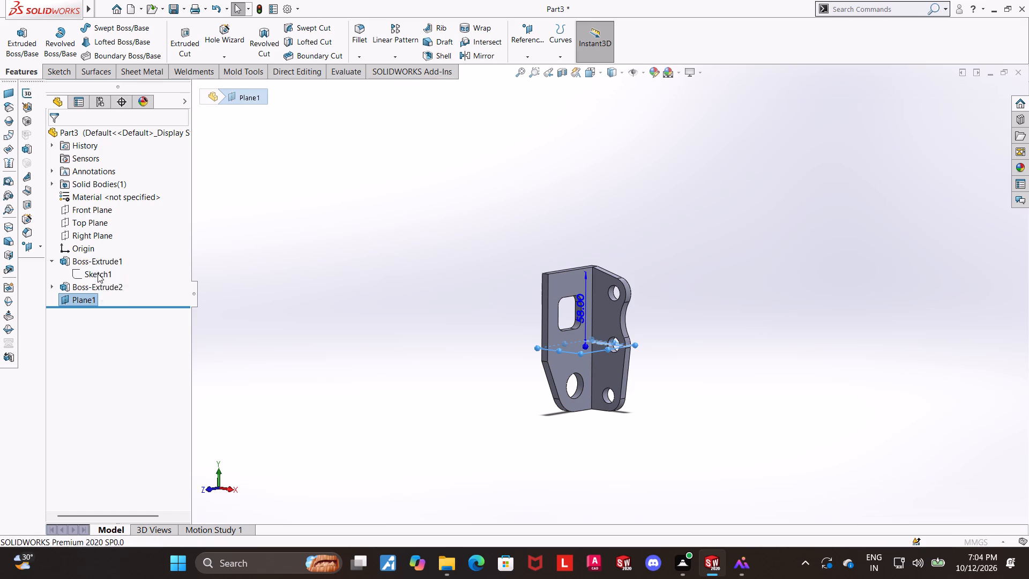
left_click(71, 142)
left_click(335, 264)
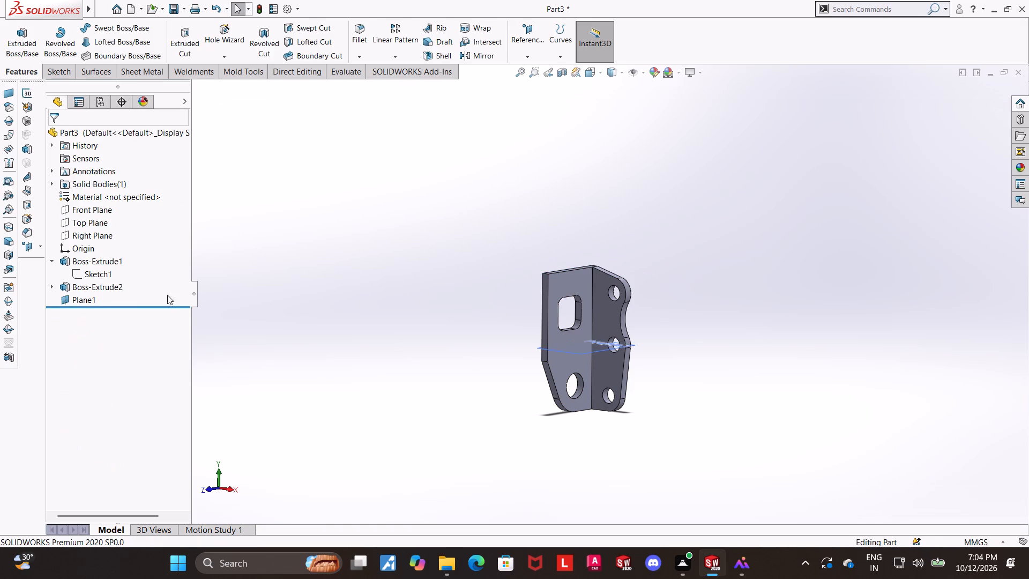
Sketch a diagonal line about 57 mm long on Plane1, from the plate's free-end inner corner to the flange's inner edge.
left_click(92, 301)
left_click(106, 283)
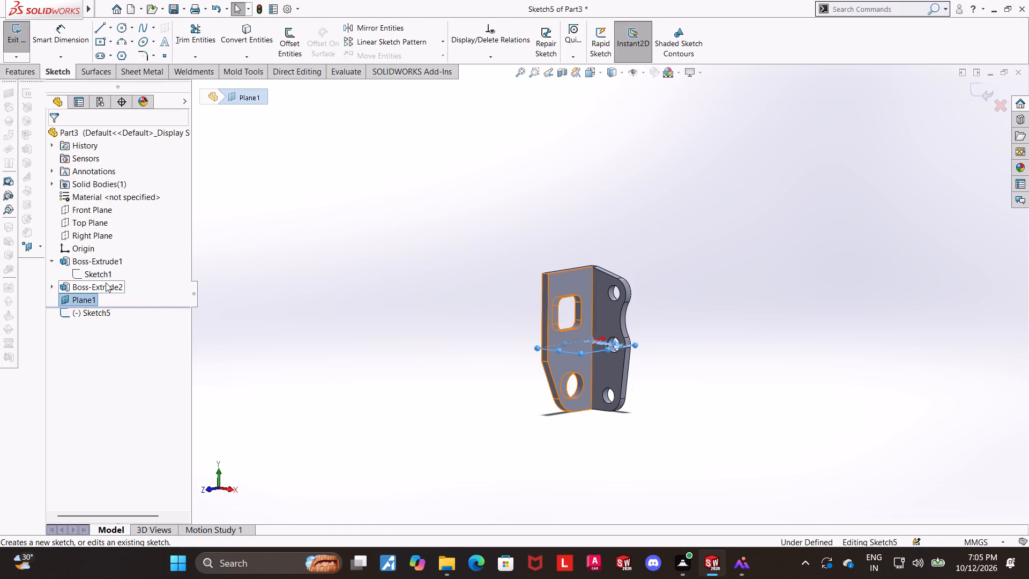
left_click(101, 315)
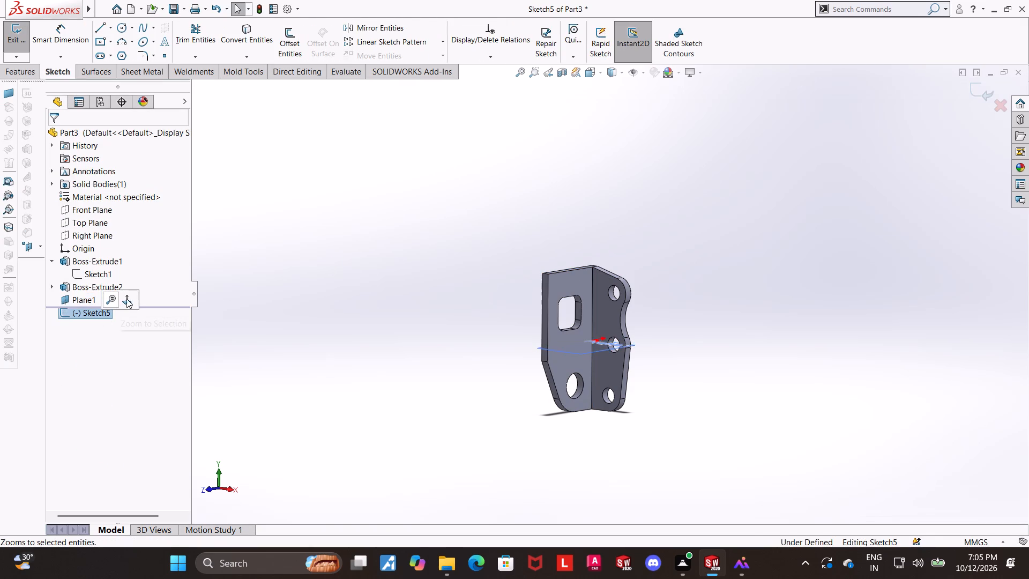
left_click(130, 296)
scroll(655, 350, "up", 2)
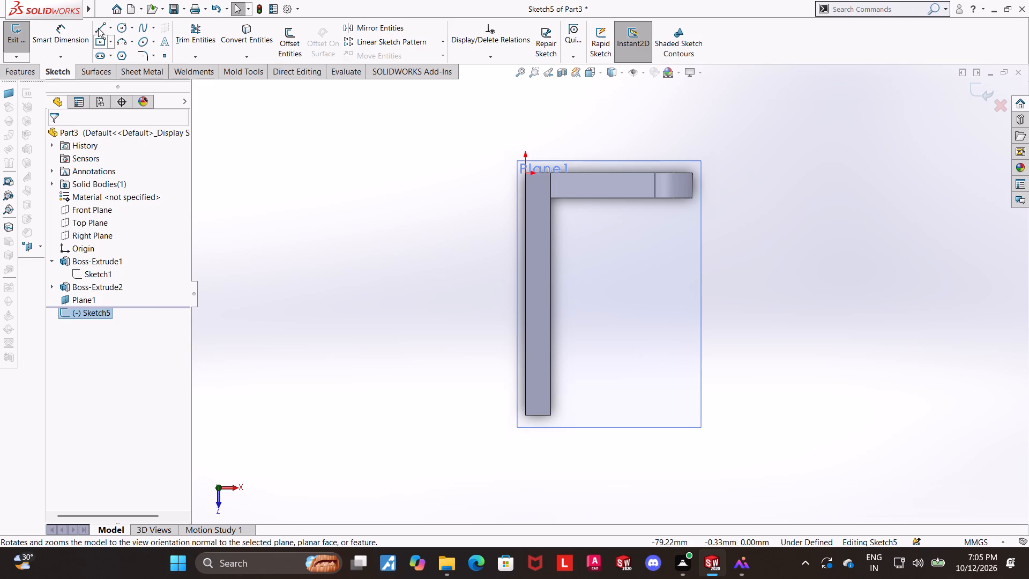
left_click(98, 28)
left_click(551, 415)
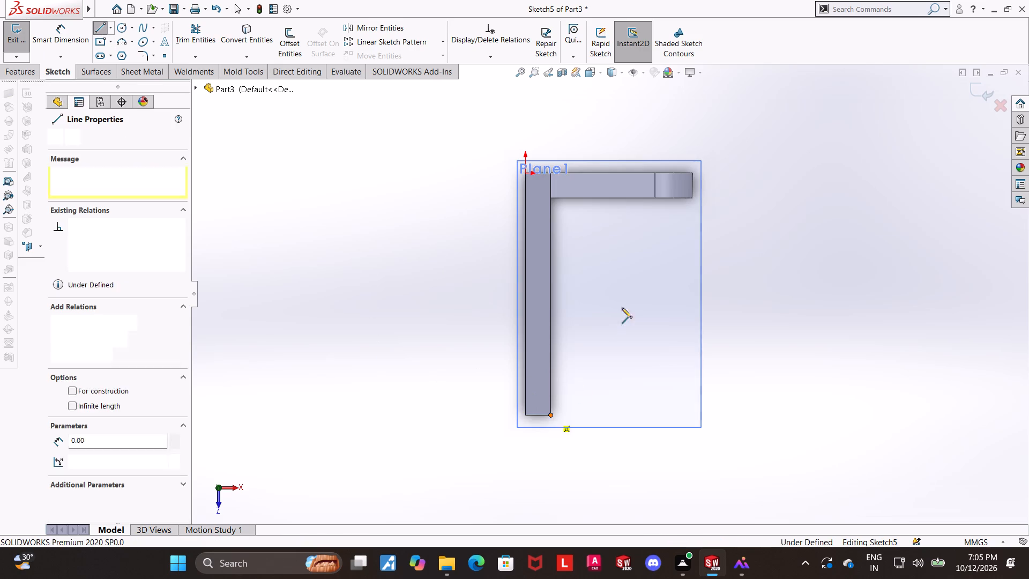
left_click(648, 201)
key("Escape")
key("Escape")
key("Escape")
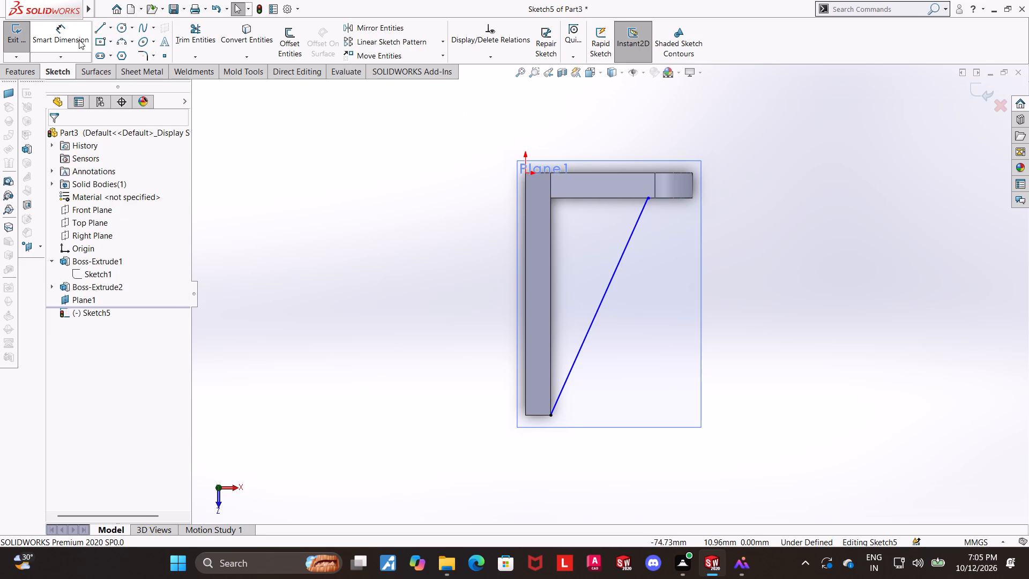
Dimension the diagonal line's endpoint on the flange to 12+6 mm from the flange's outer end, and exit the sketch.
left_click(77, 38)
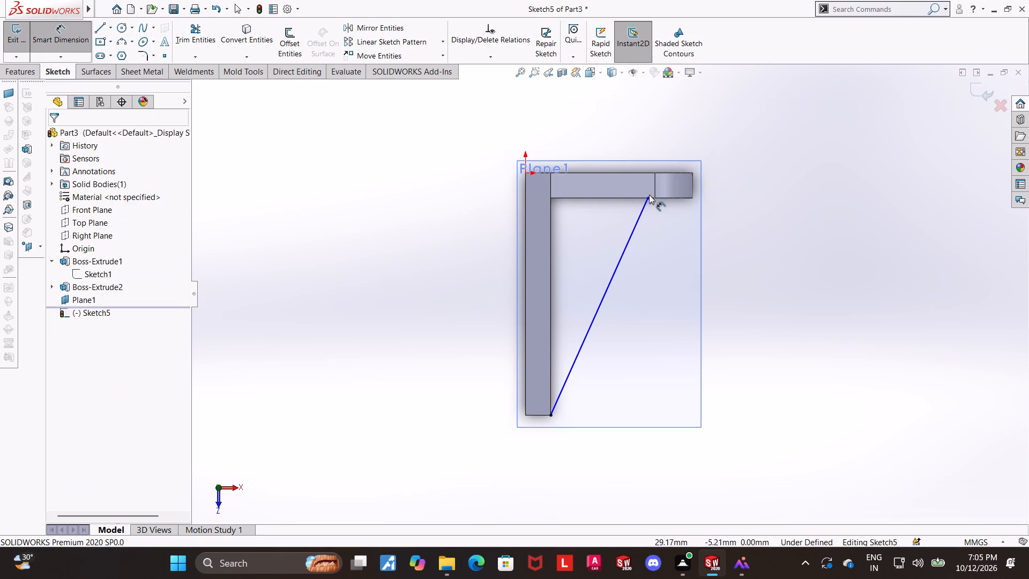
left_click(650, 198)
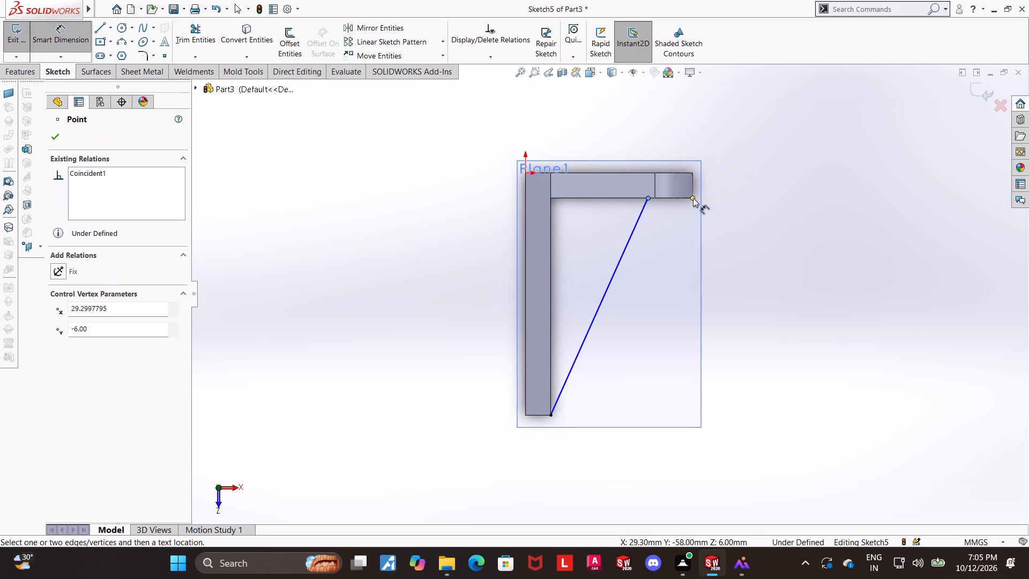
left_click(693, 198)
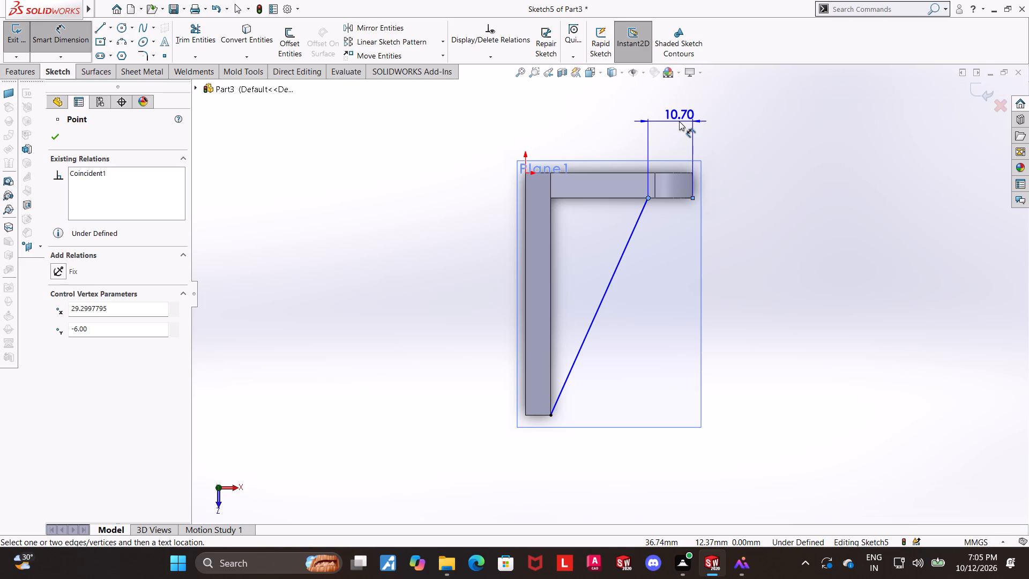
left_click(679, 121)
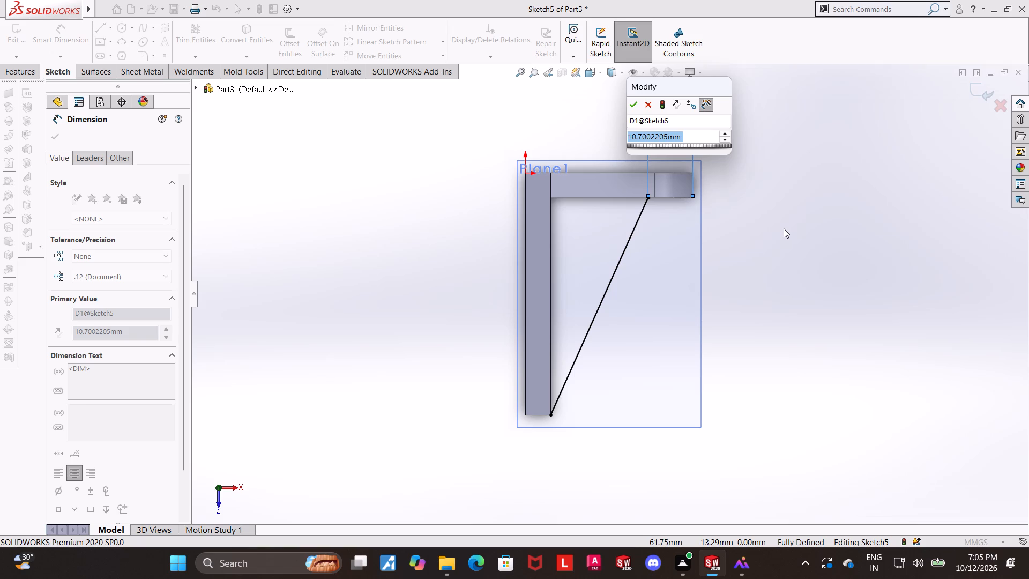
type("12")
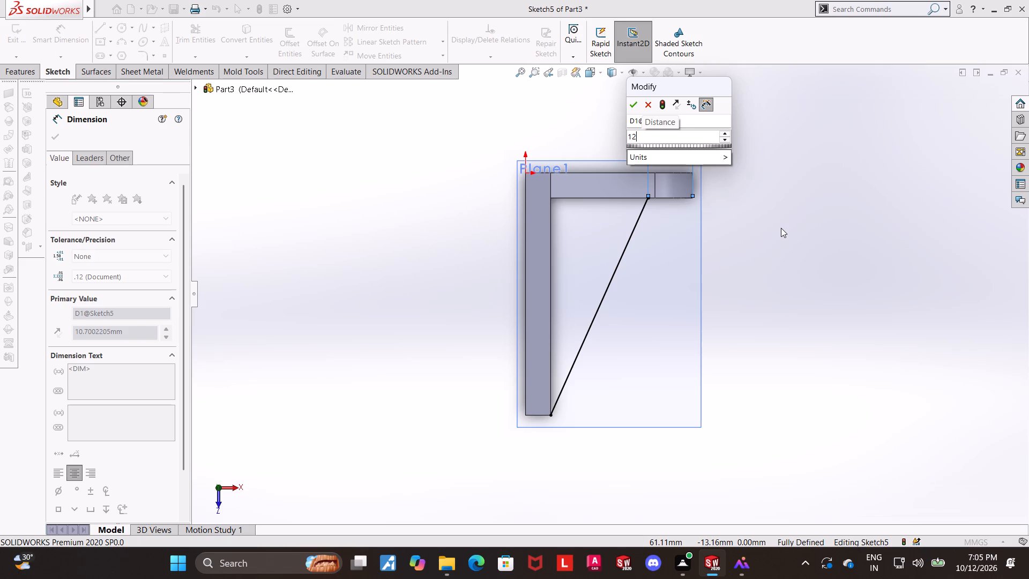
key("shift+plus")
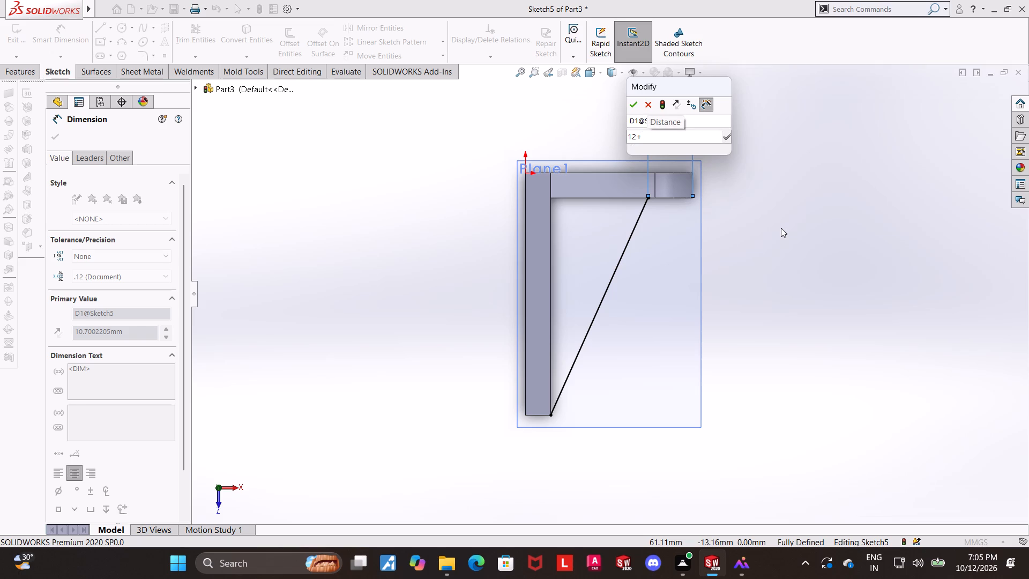
key("6")
key("Return")
key("Escape")
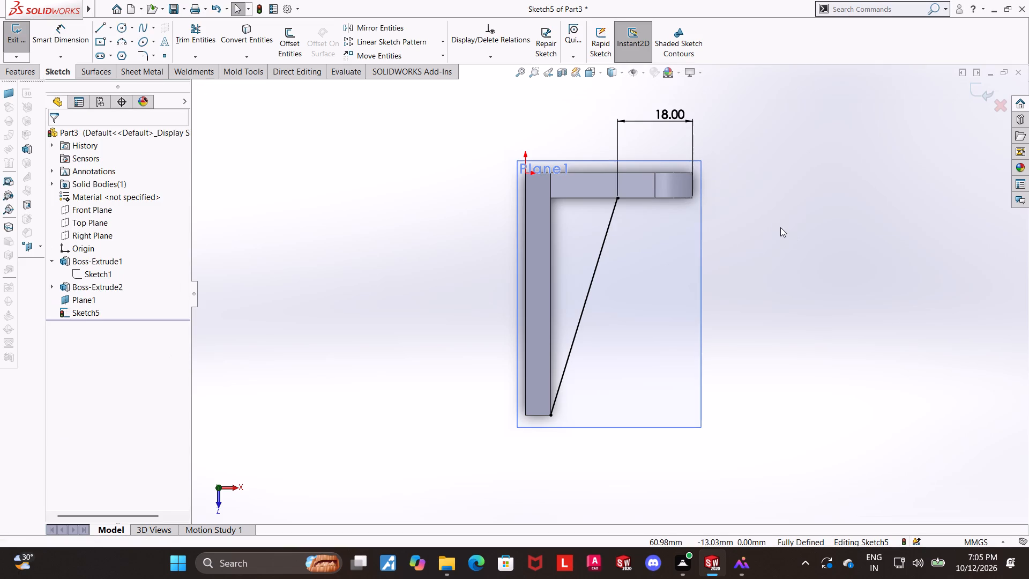
middle_click_drag(628, 289, 621, 209)
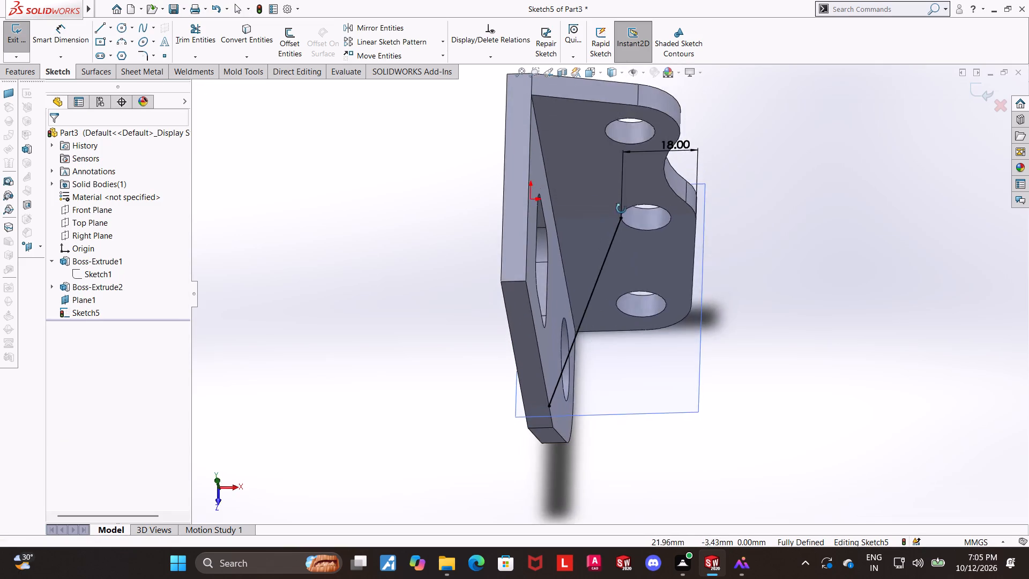
middle_click_drag(621, 209, 603, 143)
left_click(986, 86)
Hide the offset reference plane Plane1.
middle_click_drag(745, 205, 742, 238)
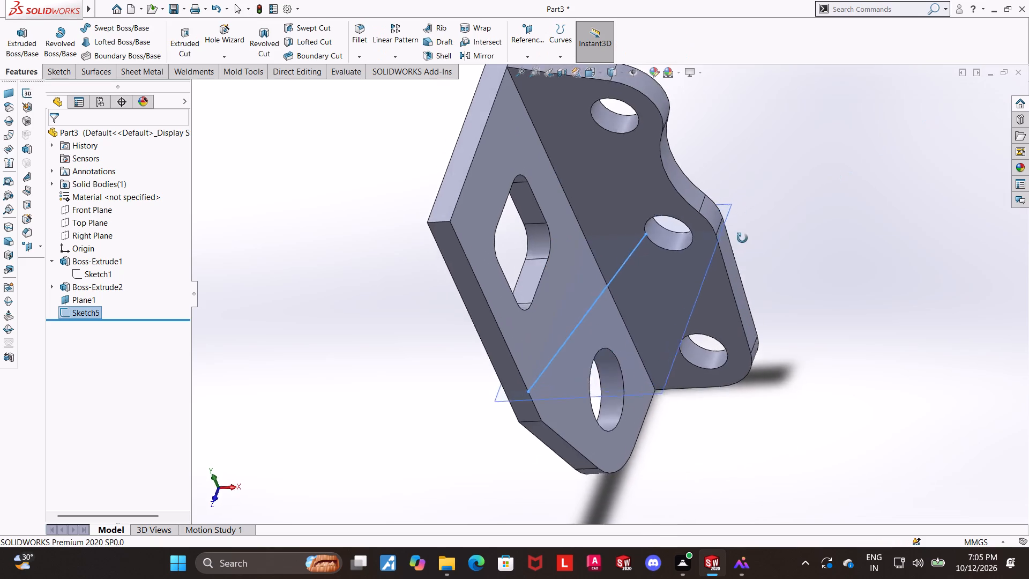
middle_click_drag(742, 238, 730, 222)
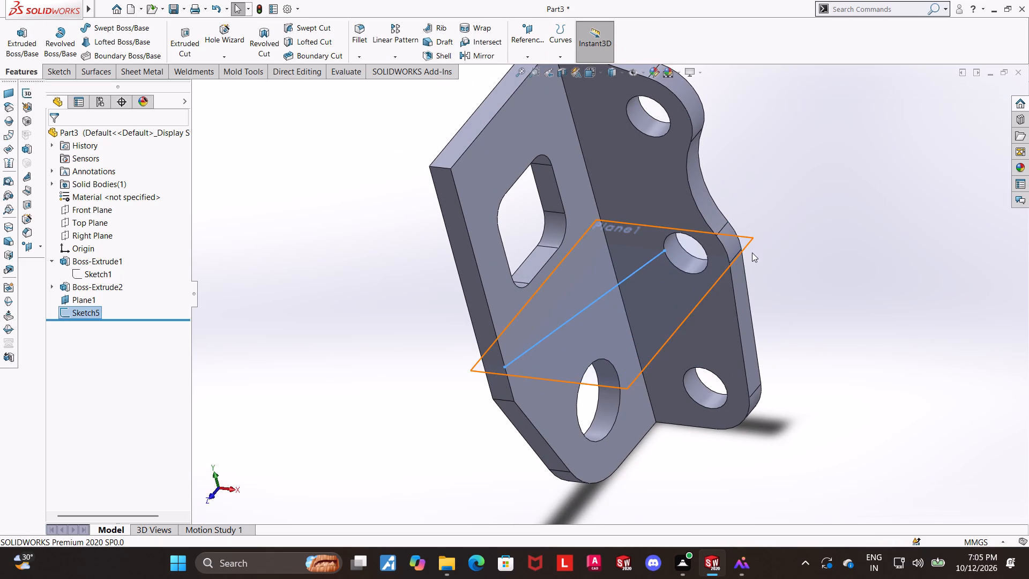
left_click(79, 299)
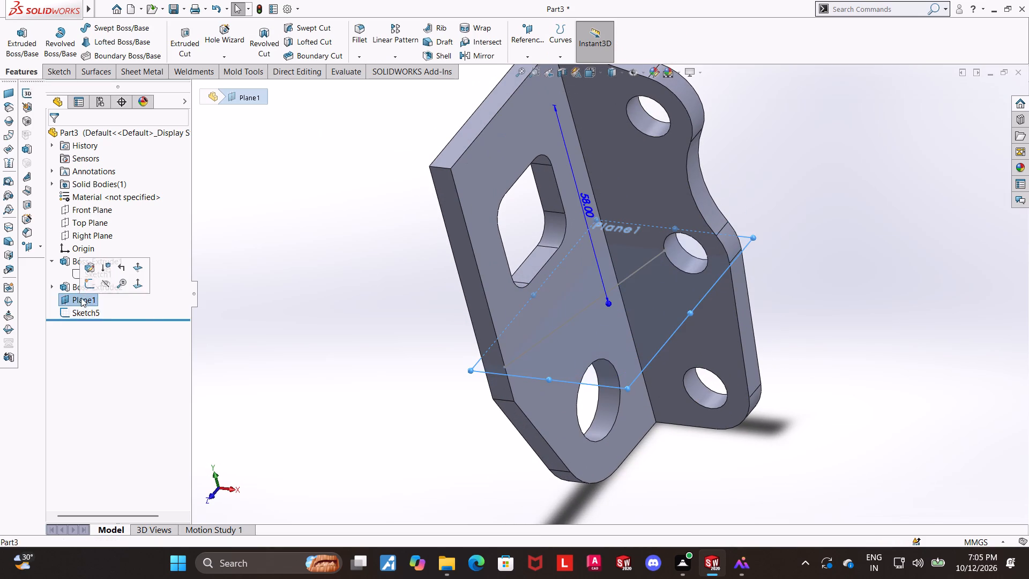
left_click(108, 280)
left_click(293, 271)
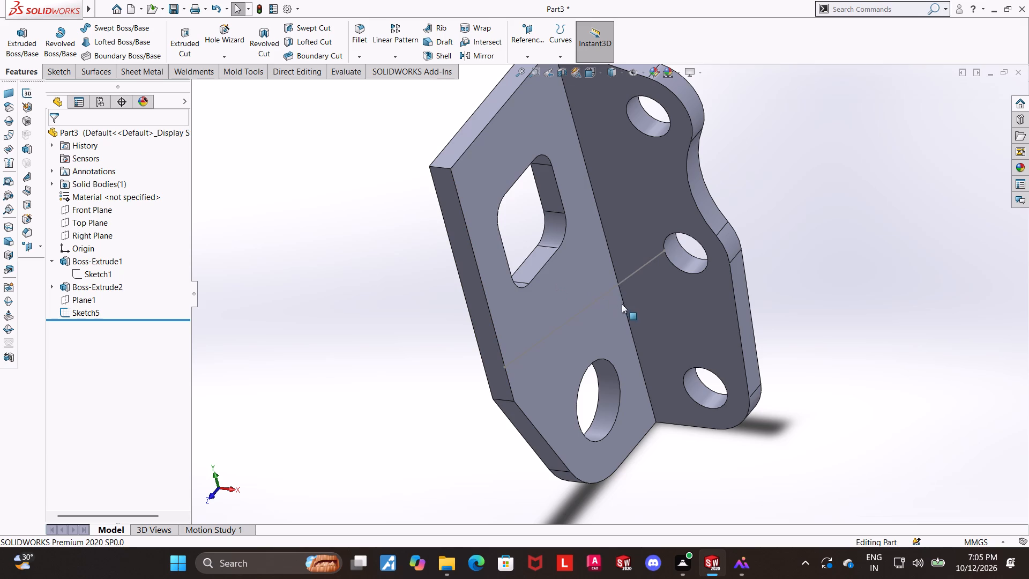
Create a 10 mm thick rib from Sketch5's diagonal line, thickened on both sides with the material side flipped.
left_click(618, 286)
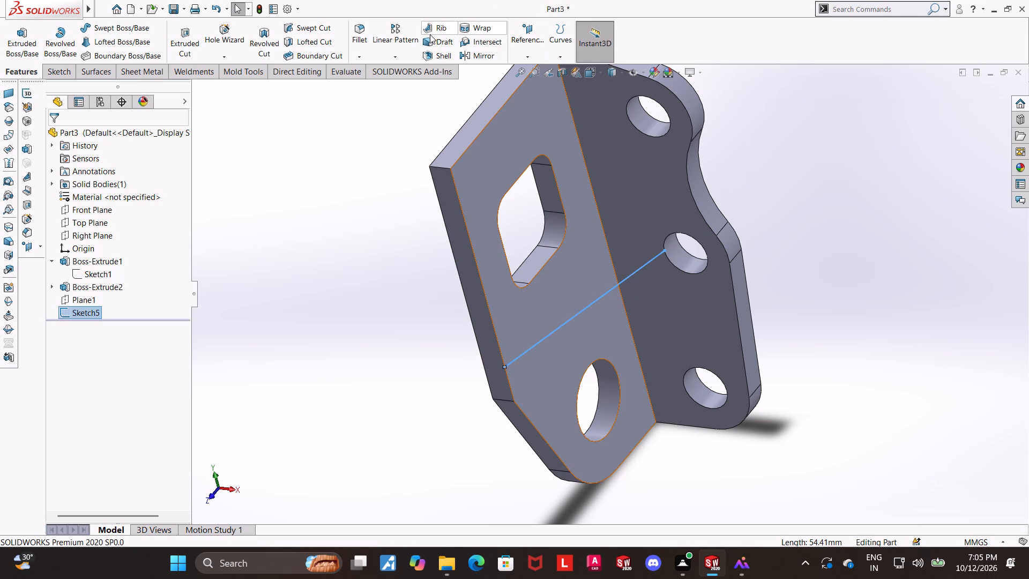
left_click(429, 28)
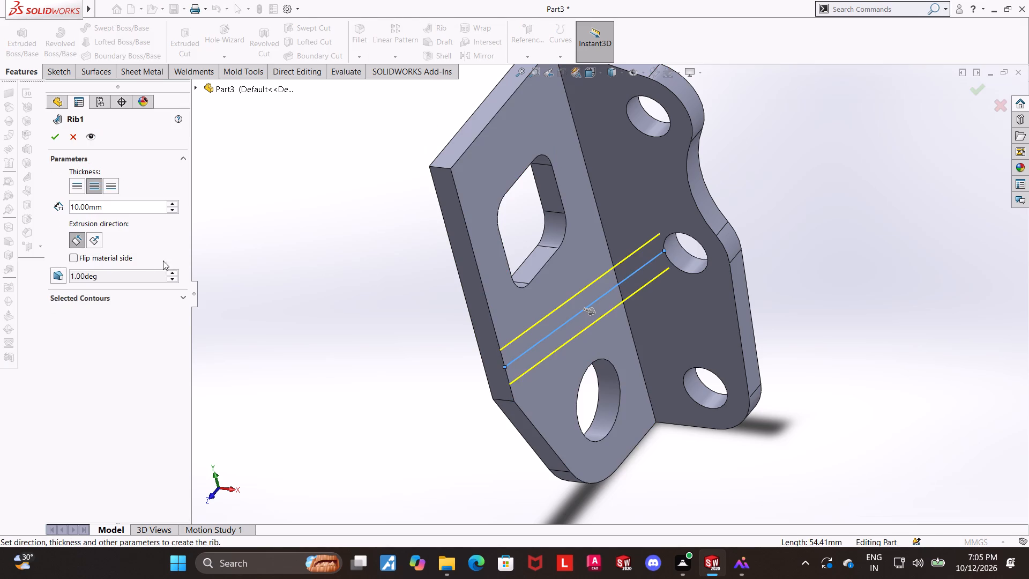
left_click(73, 260)
middle_click_drag(238, 285, 251, 287)
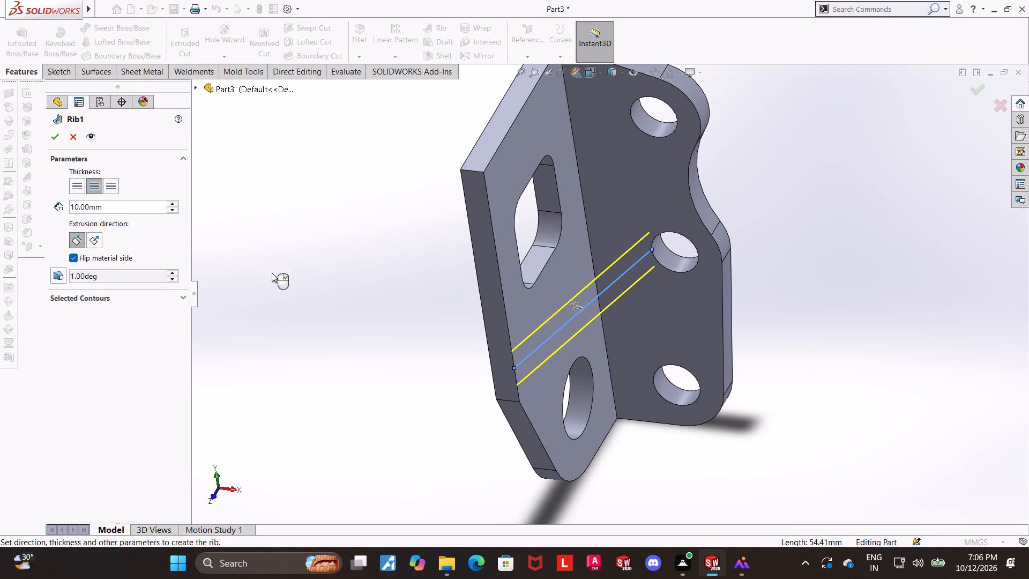
left_click(55, 141)
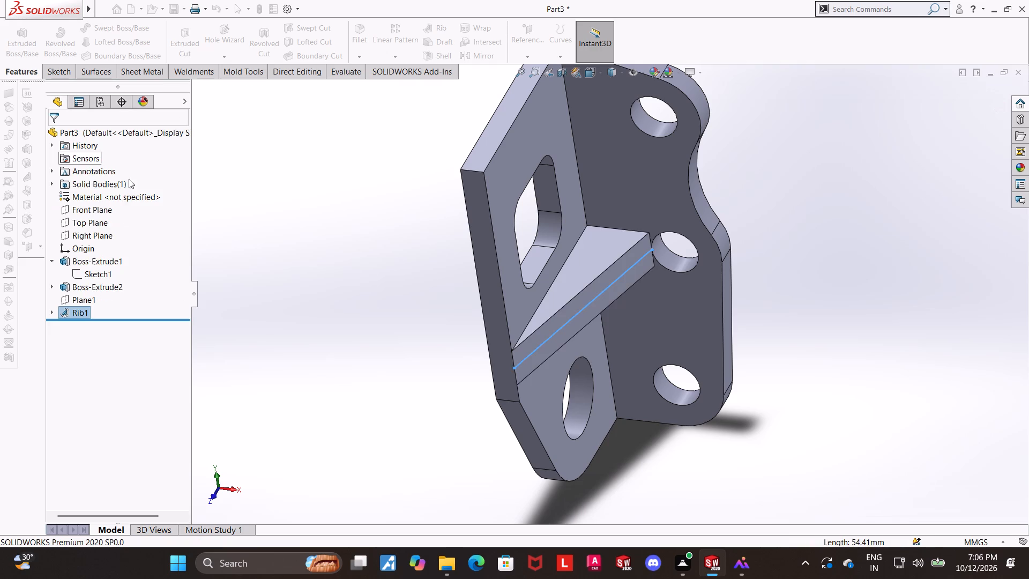
left_click(427, 348)
scroll(402, 344, "up", 1)
middle_click_drag(397, 343, 406, 296)
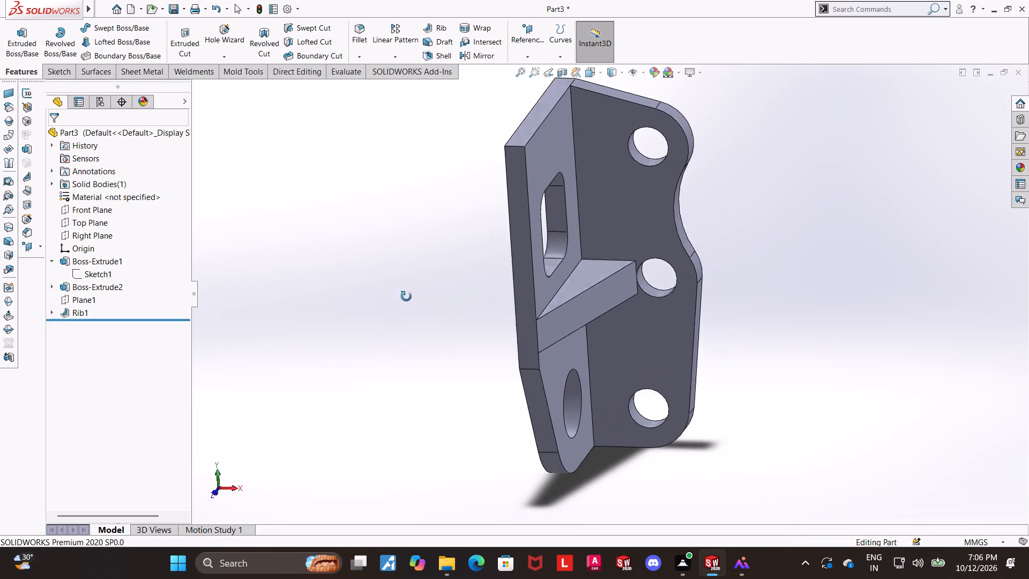
middle_click_drag(406, 296, 370, 310)
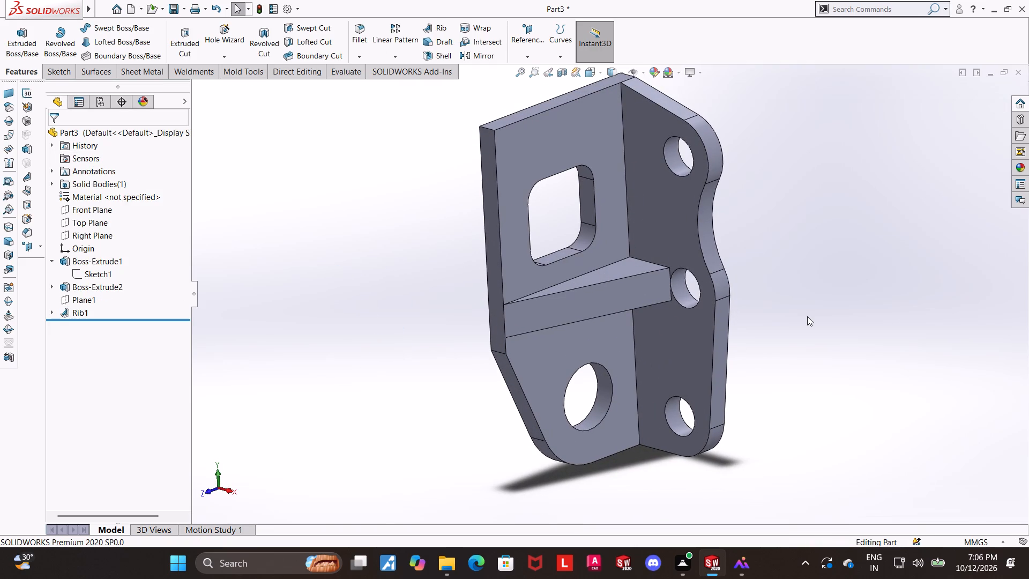
Start a sketch on the narrow free-end face of the Boss-Extrude2 plate and orient the view normal to it.
scroll(819, 325, "down", 1)
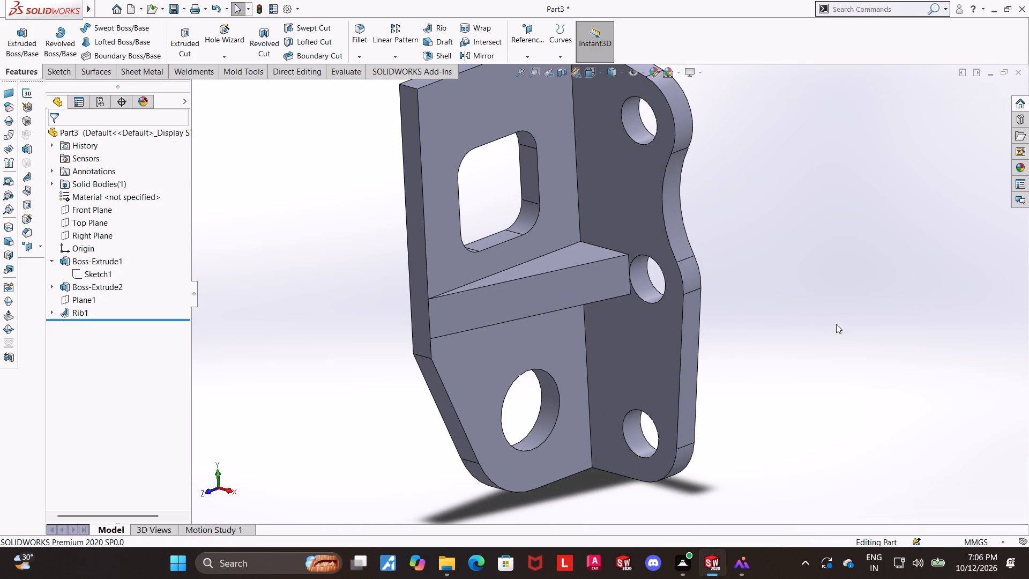
left_click(825, 324)
scroll(819, 324, "up", 2)
middle_click_drag(800, 326, 829, 291)
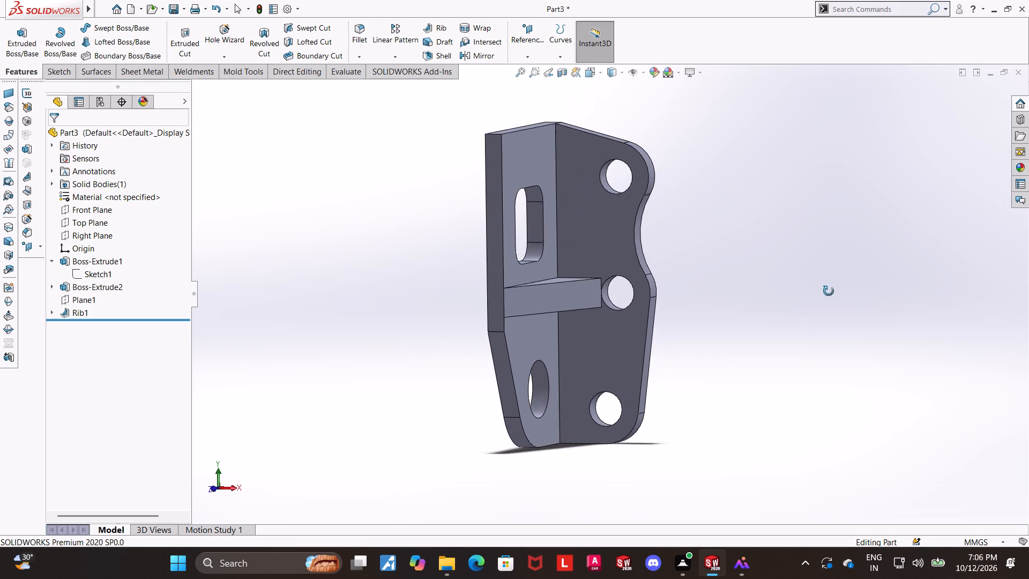
middle_click_drag(829, 291, 876, 244)
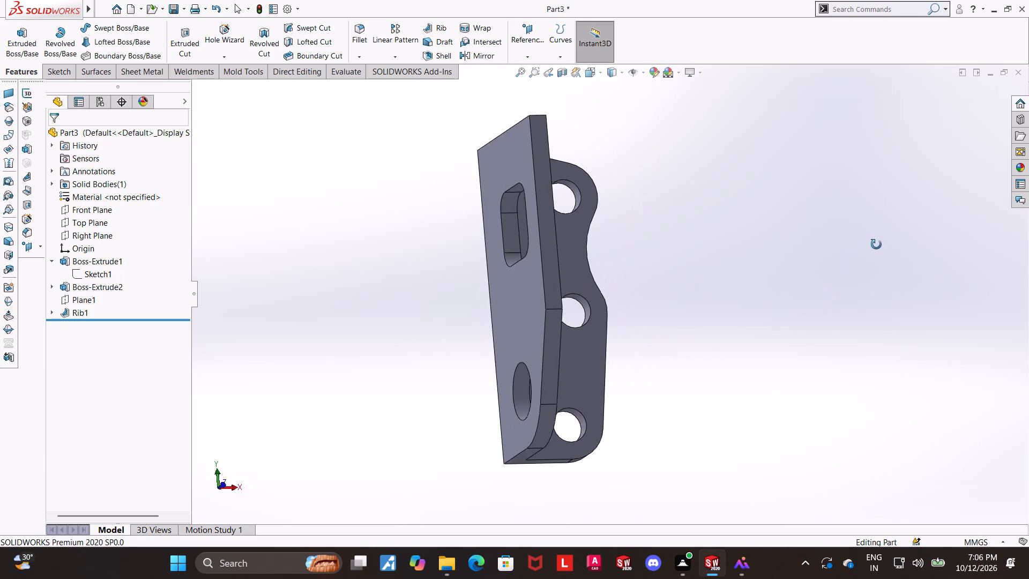
middle_click_drag(876, 244, 862, 279)
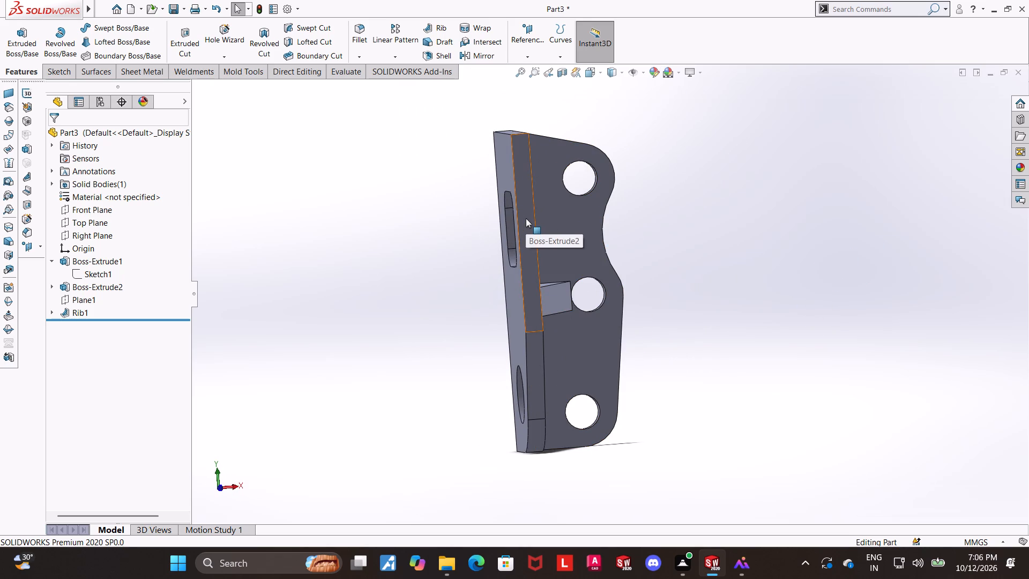
left_click(526, 218)
left_click(573, 191)
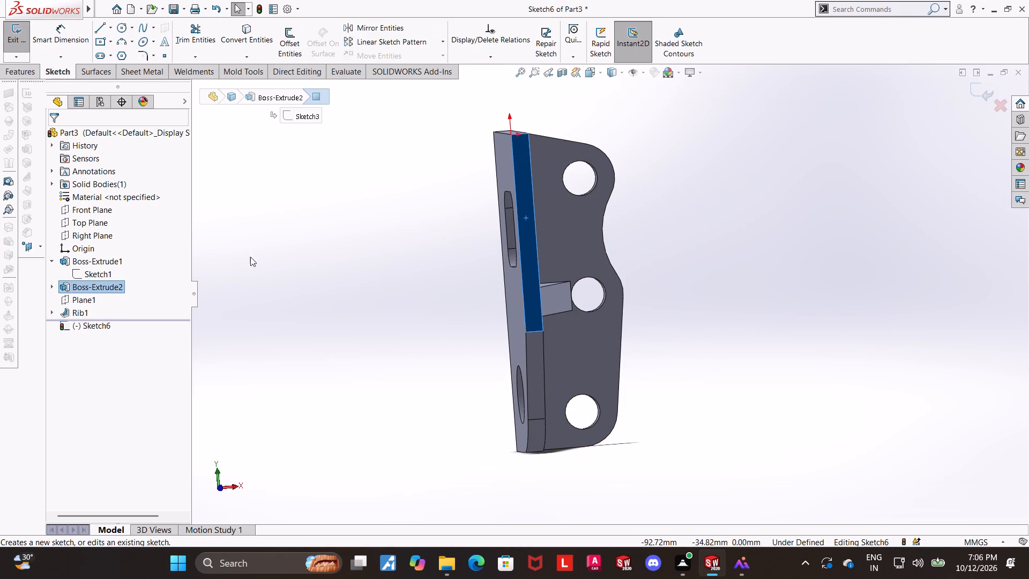
left_click(111, 325)
left_click(131, 311)
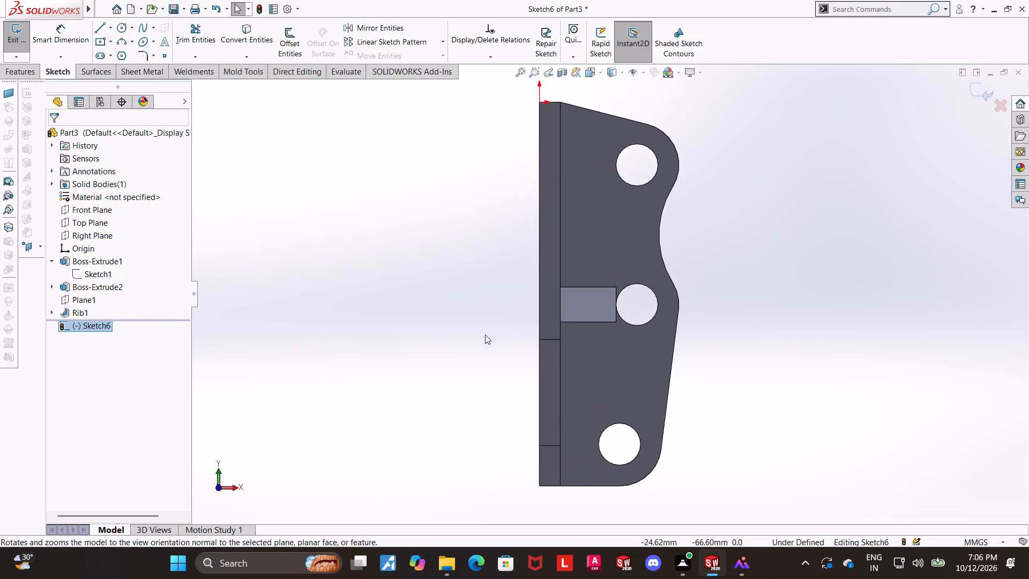
Sketch a downward-bulging three-point semicircular arc of about 41 mm radius, starting at the plate's upper outer corner and extending away from the bracket.
scroll(530, 327, "up", 4)
scroll(568, 205, "down", 2)
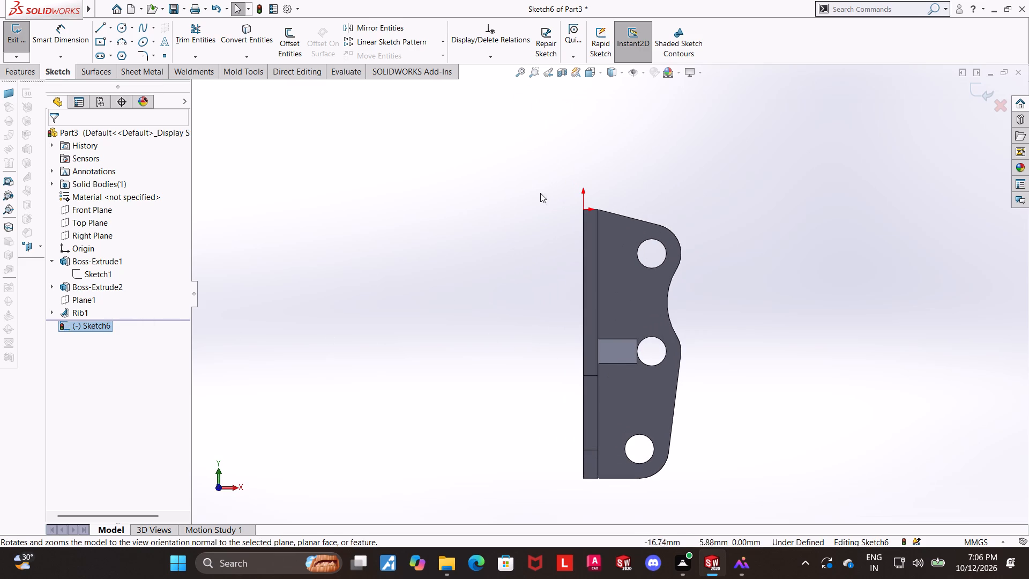
left_click(121, 46)
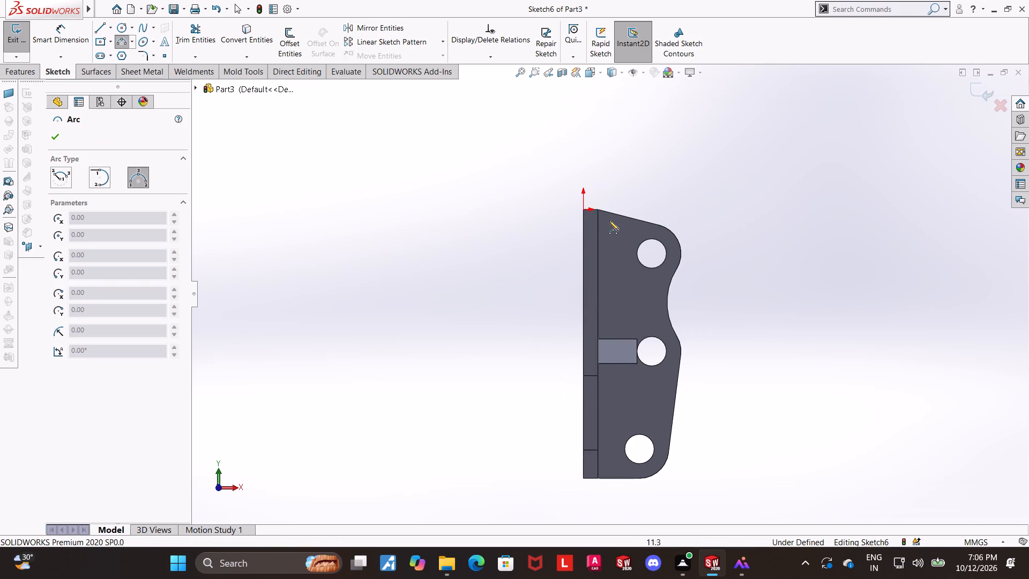
left_click(584, 209)
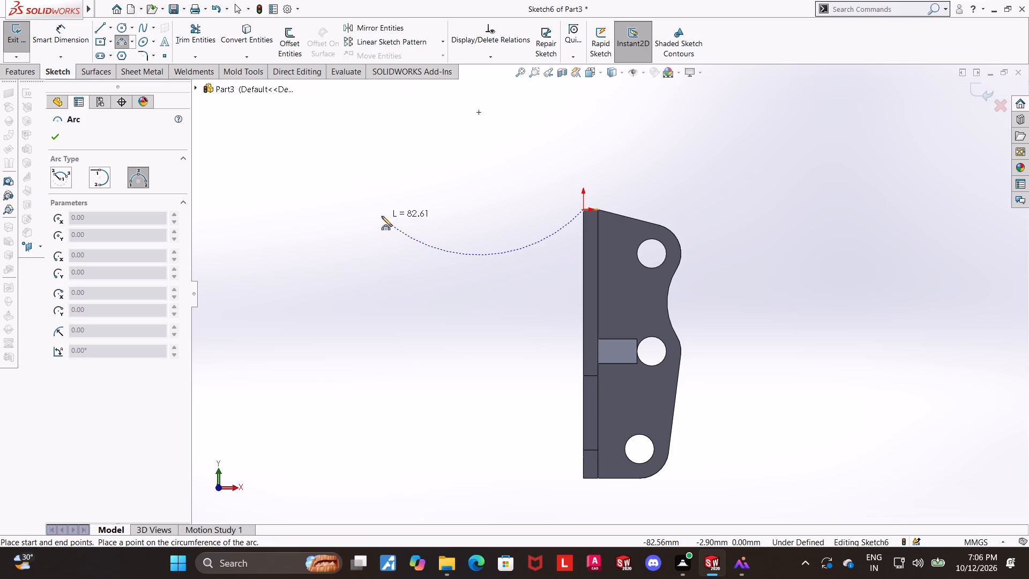
left_click(382, 216)
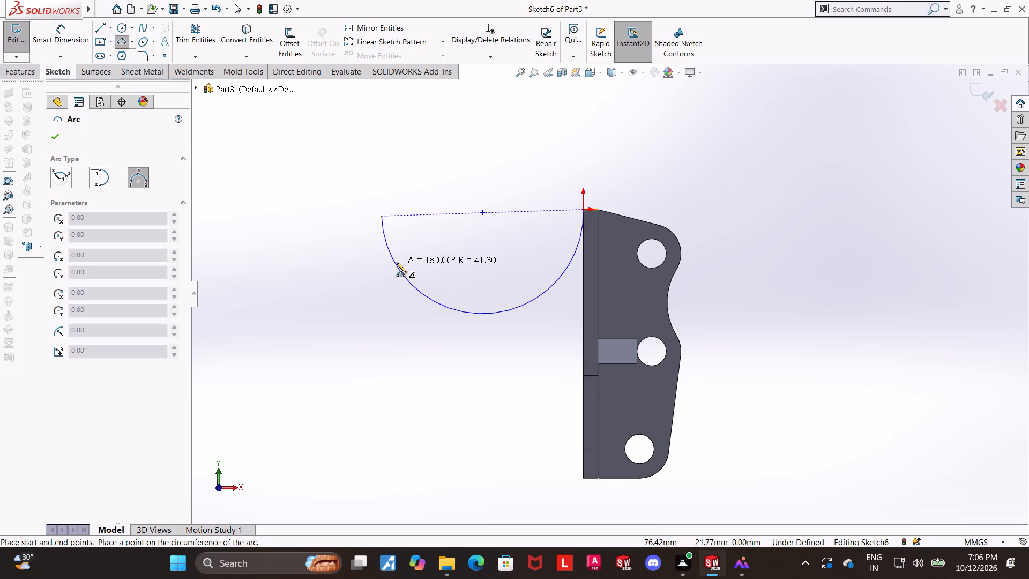
left_click(395, 258)
key("Escape")
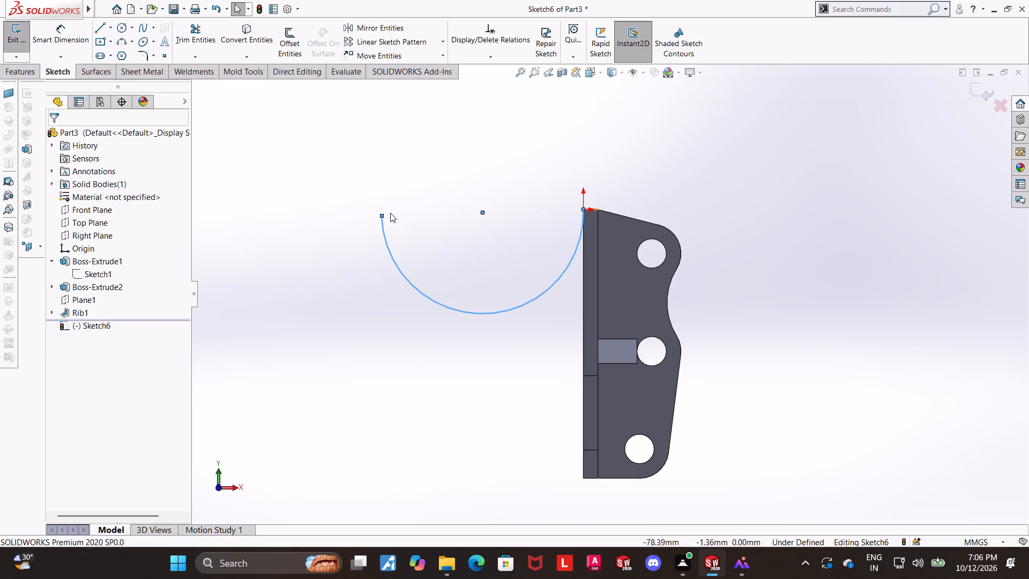
key("Escape")
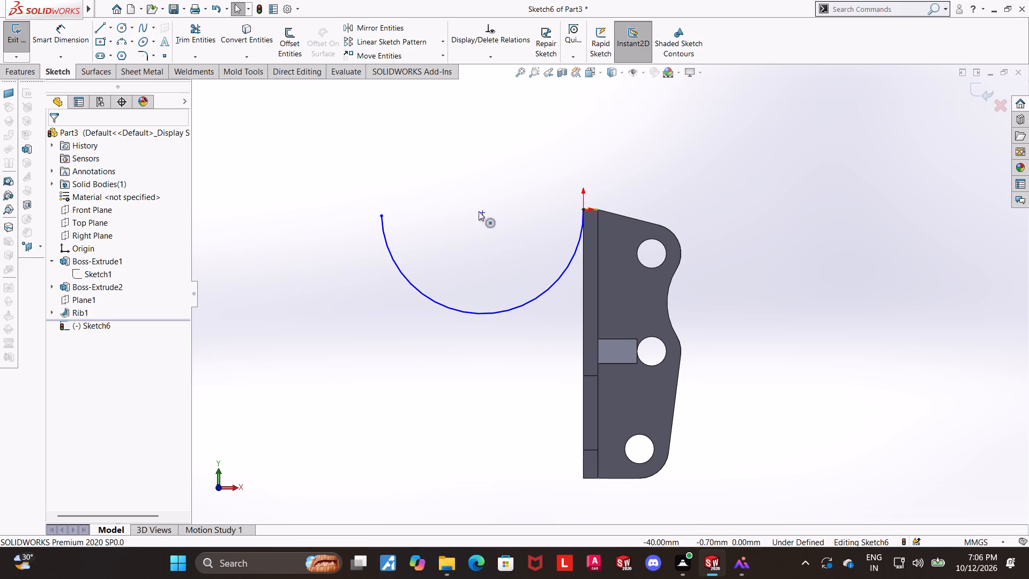
key("Escape")
Add a horizontal relation between the arc's two endpoints.
left_click(381, 217)
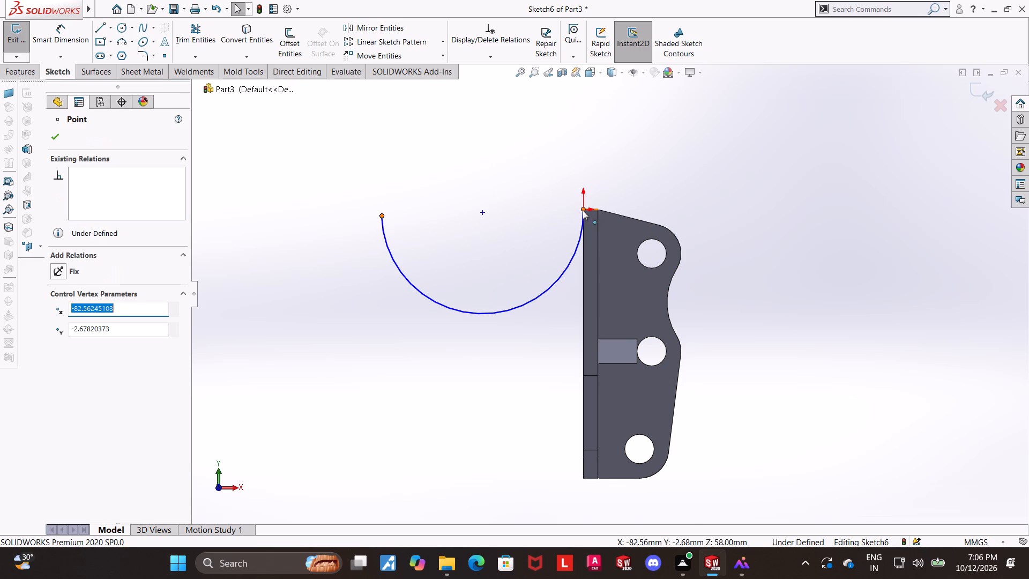
left_click(584, 210, "ctrl")
left_click(55, 327)
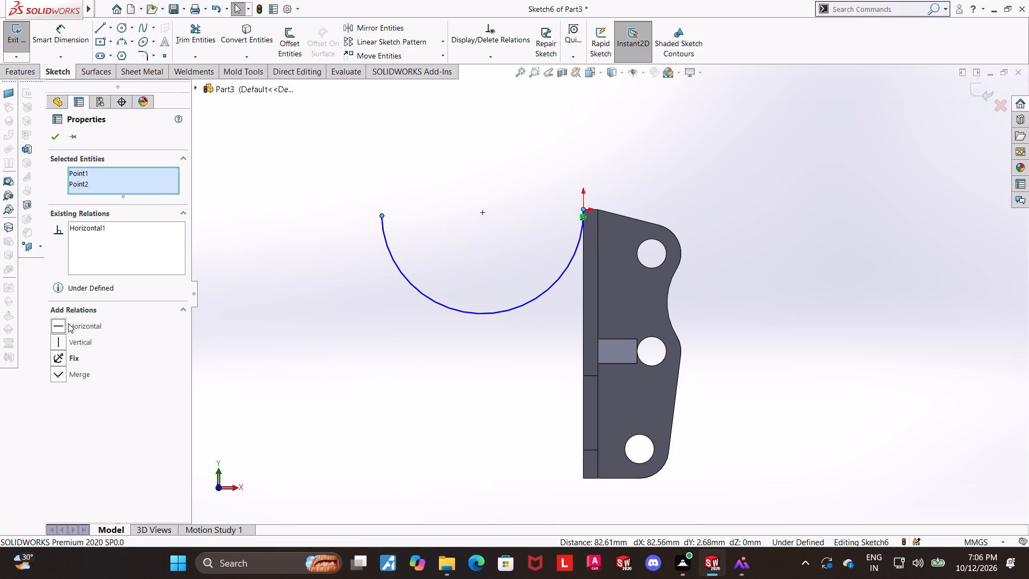
key("Escape")
key("Escape")
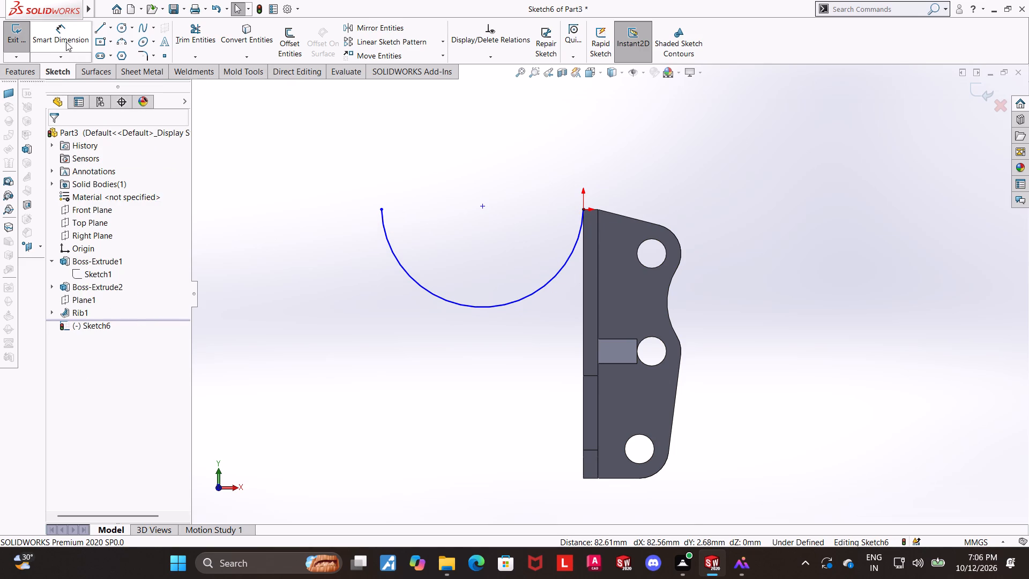
Dimension the arc's radius to 19 mm.
left_click(66, 42)
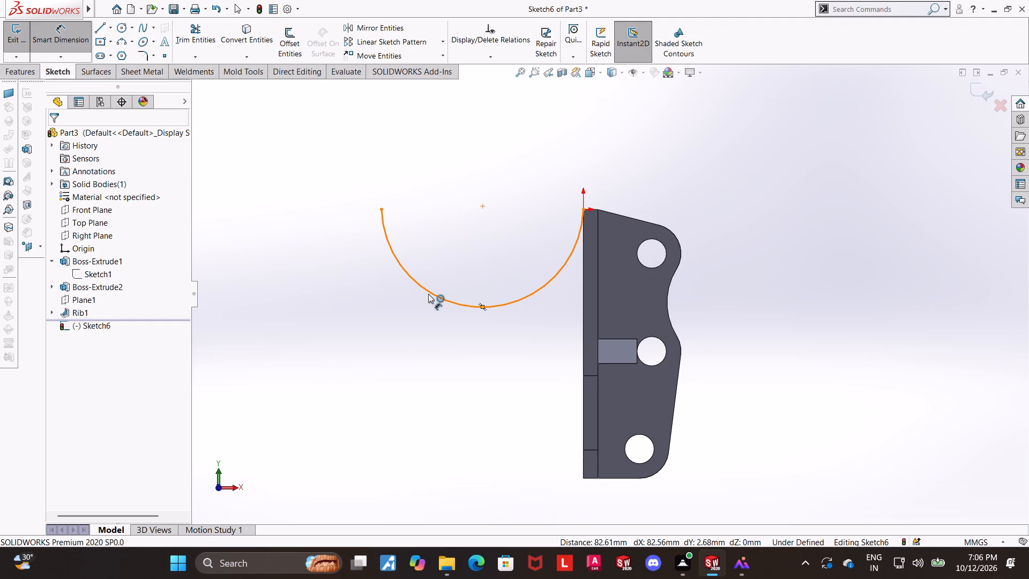
left_click(428, 294)
left_click(392, 317)
type("19")
key("Return")
key("Escape")
key("Escape")
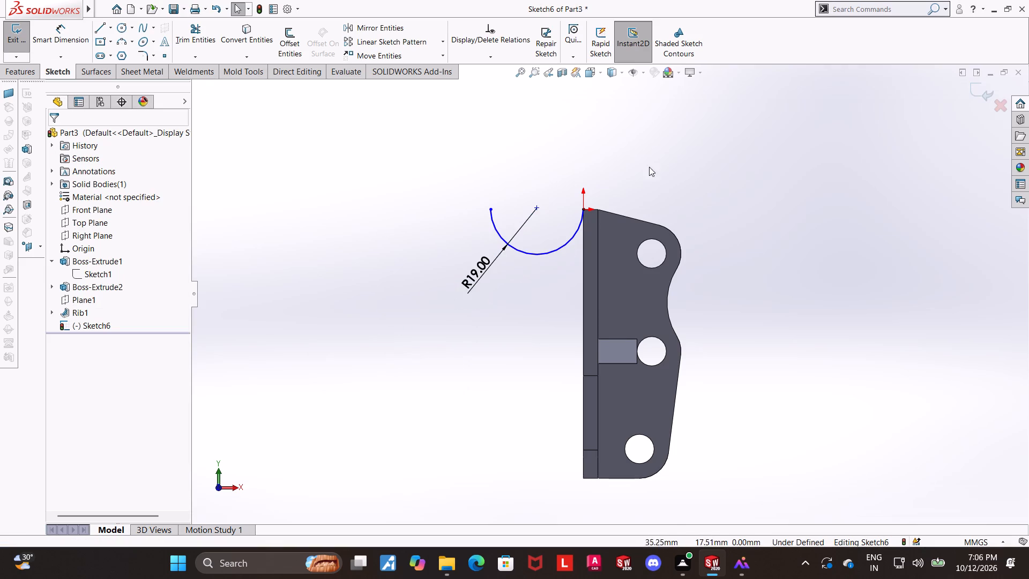
Sketch a second three-point semicircular arc of about 14.2 mm radius inside the 19 mm arc.
scroll(616, 175, "down", 1)
scroll(590, 240, "down", 1)
key("Escape")
key("Escape")
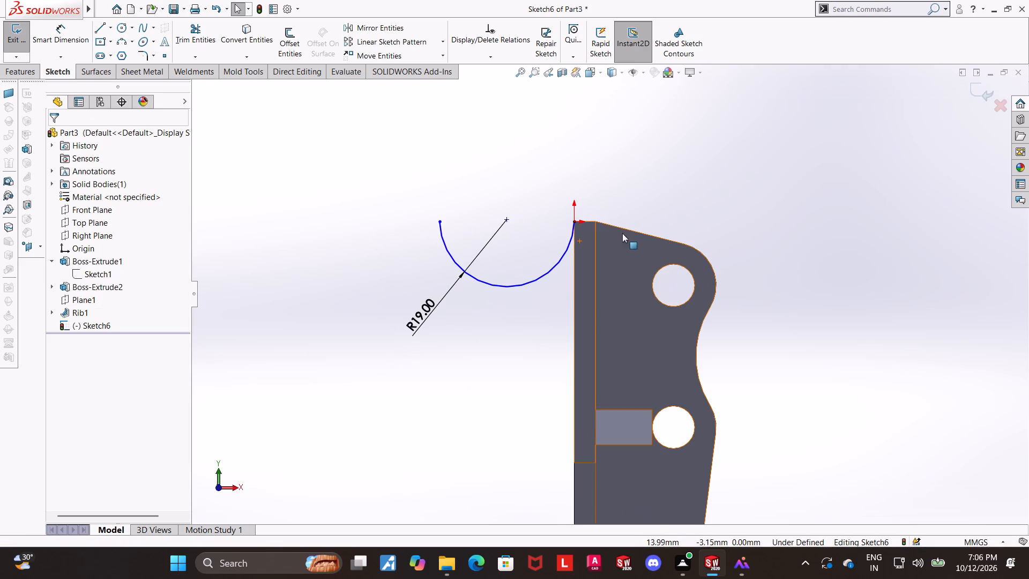
left_click(121, 41)
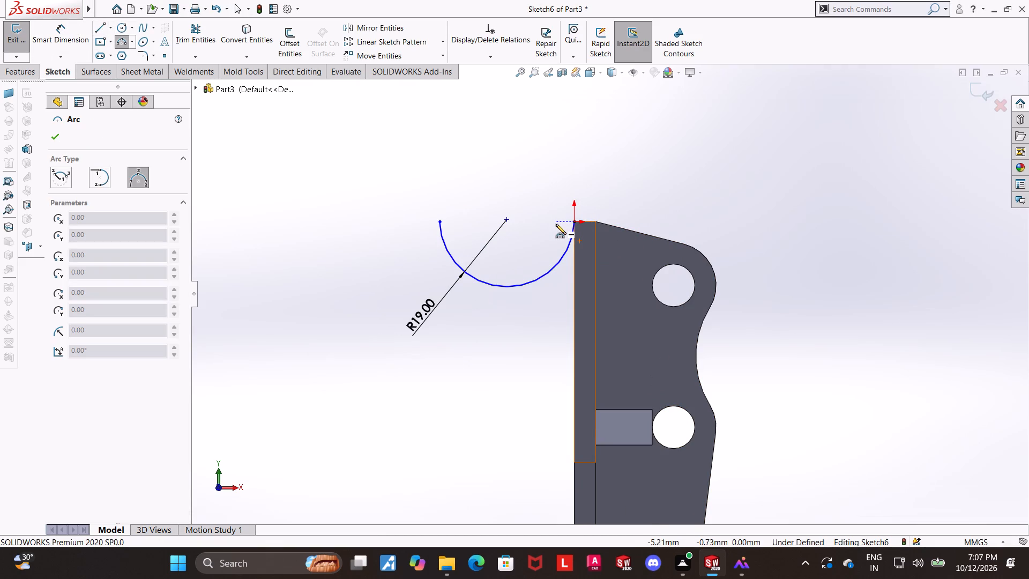
left_click(557, 224)
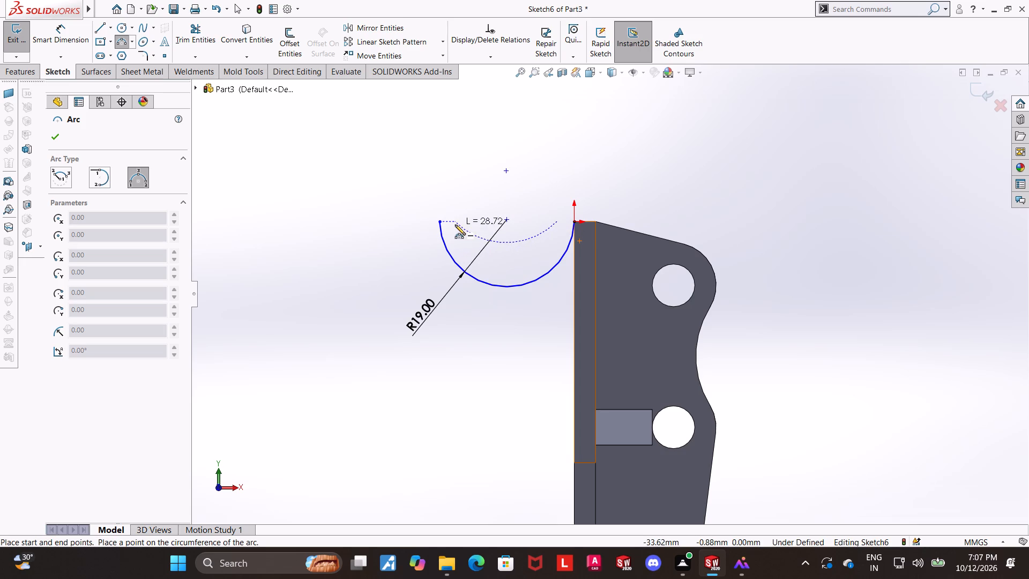
left_click(456, 222)
left_click(471, 253)
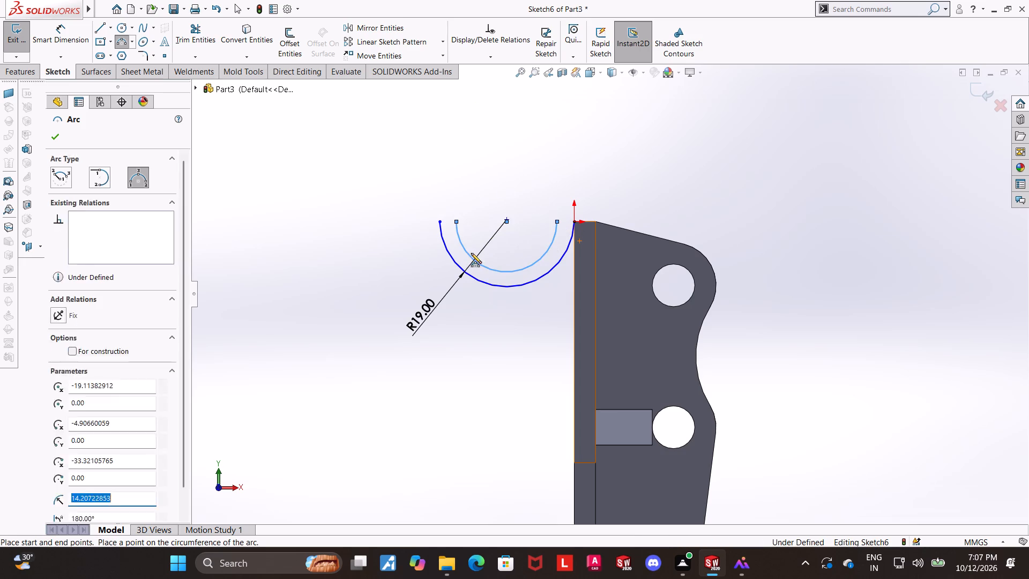
key("Escape")
key("Escape")
key("Escape")
Make the inner and outer arcs concentric.
scroll(514, 221, "down", 5)
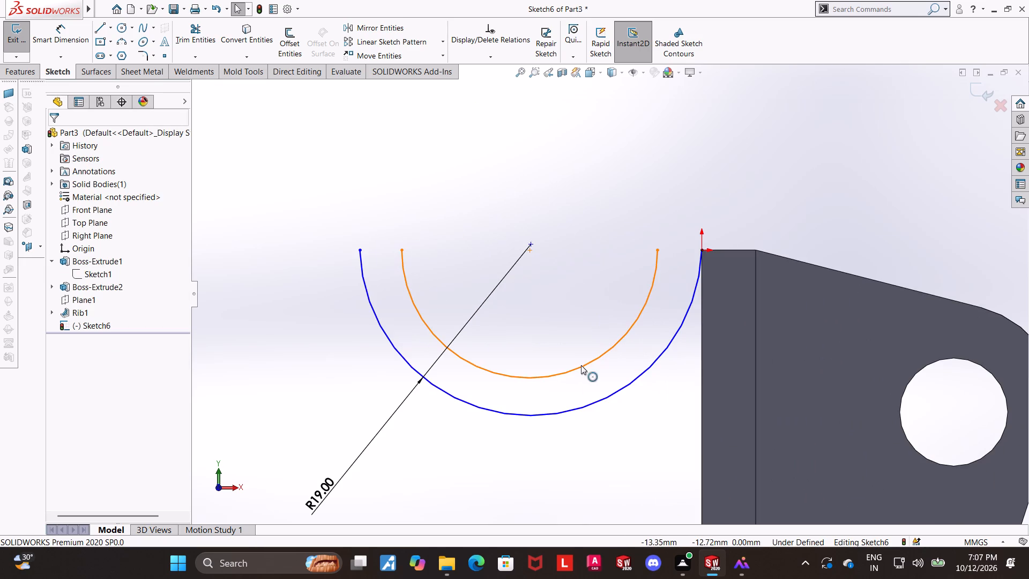
left_click(581, 365)
left_click(590, 402, "ctrl")
left_click(591, 406, "ctrl")
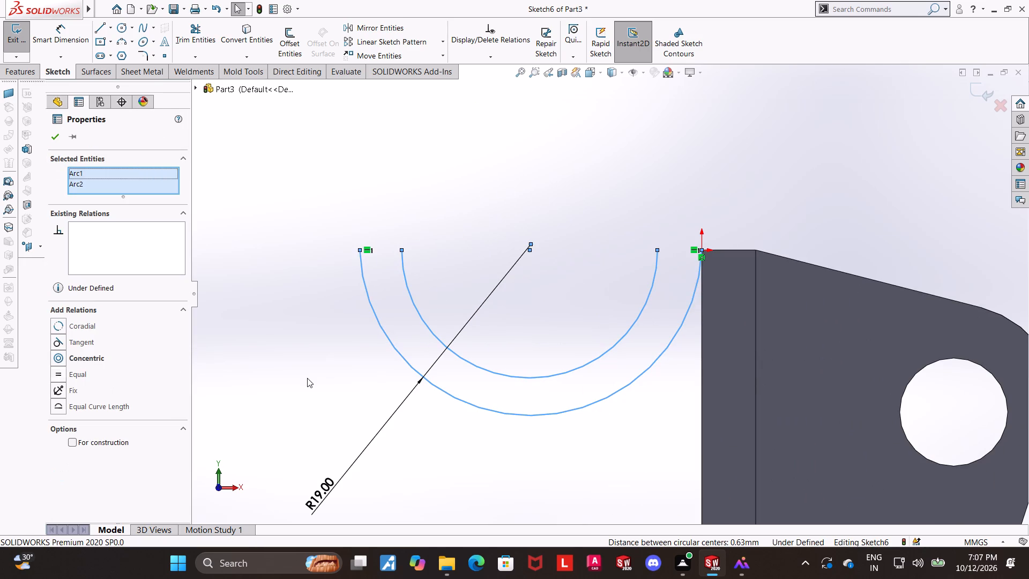
left_click(59, 366)
key("Escape")
key("Escape")
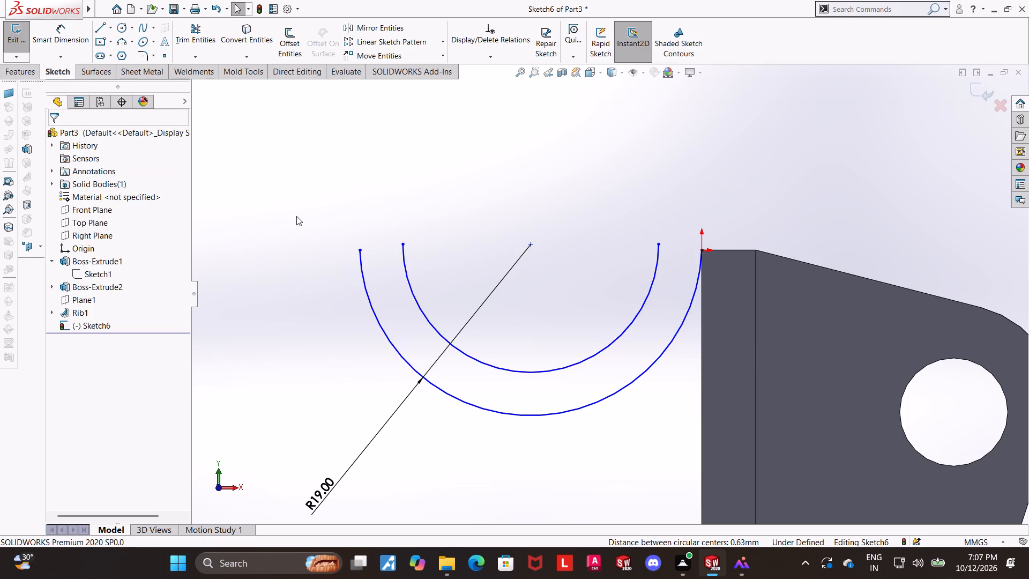
Add a horizontal relation between the arcs' centre and the outer arc's endpoint at the plate corner.
left_click(528, 243, "ctrl")
left_click(703, 251, "ctrl")
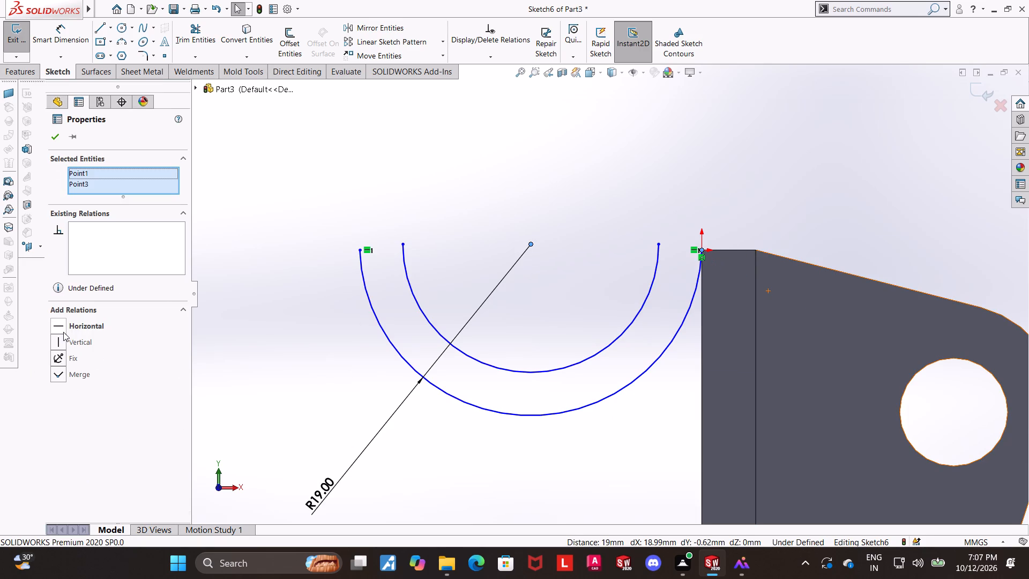
left_click(60, 332)
key("Escape")
key("Escape")
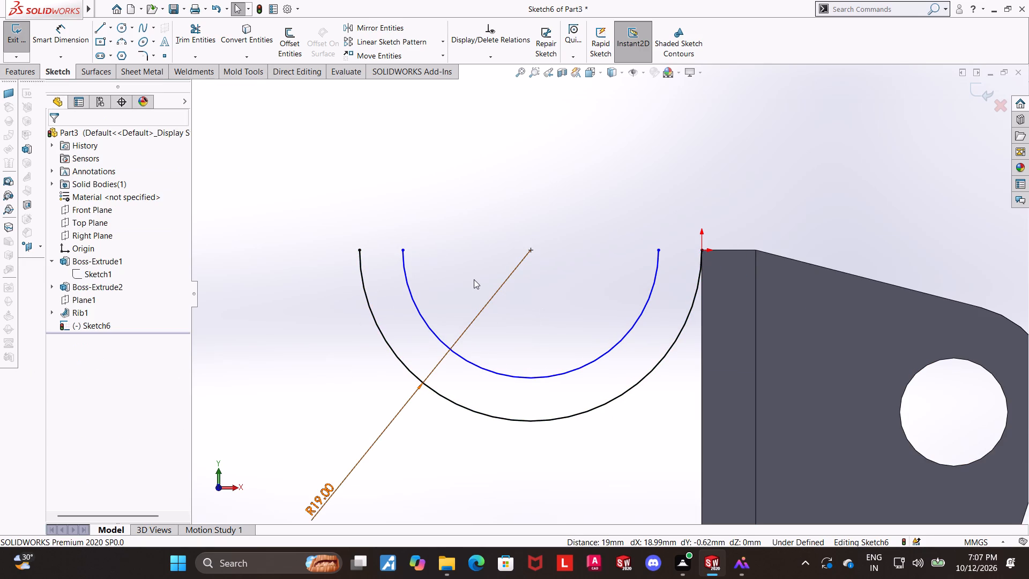
Add a horizontal relation between the inner and outer arcs' endpoints on the side away from the plate.
left_click(401, 251, "ctrl")
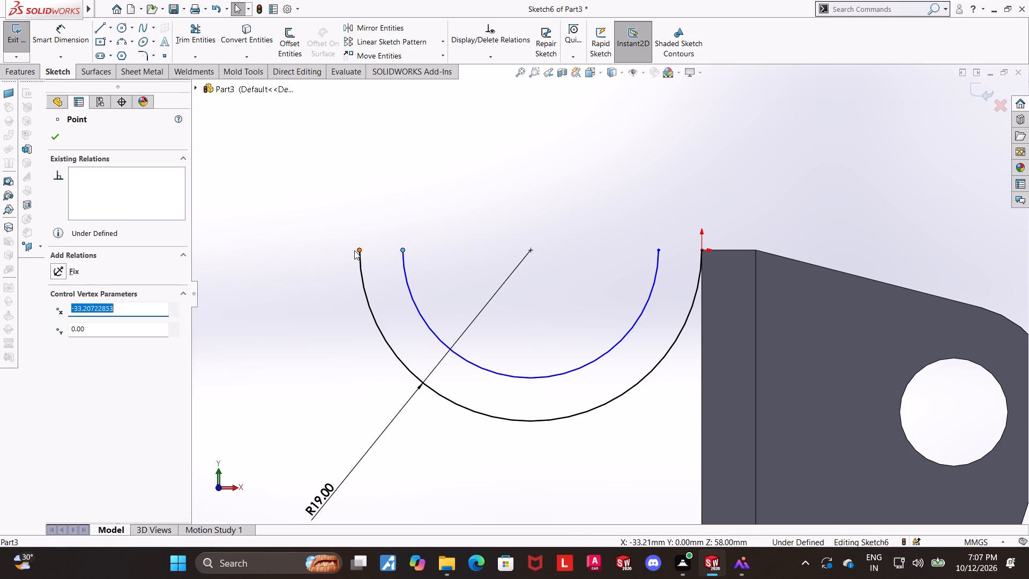
left_click(360, 250, "ctrl")
left_click(56, 327)
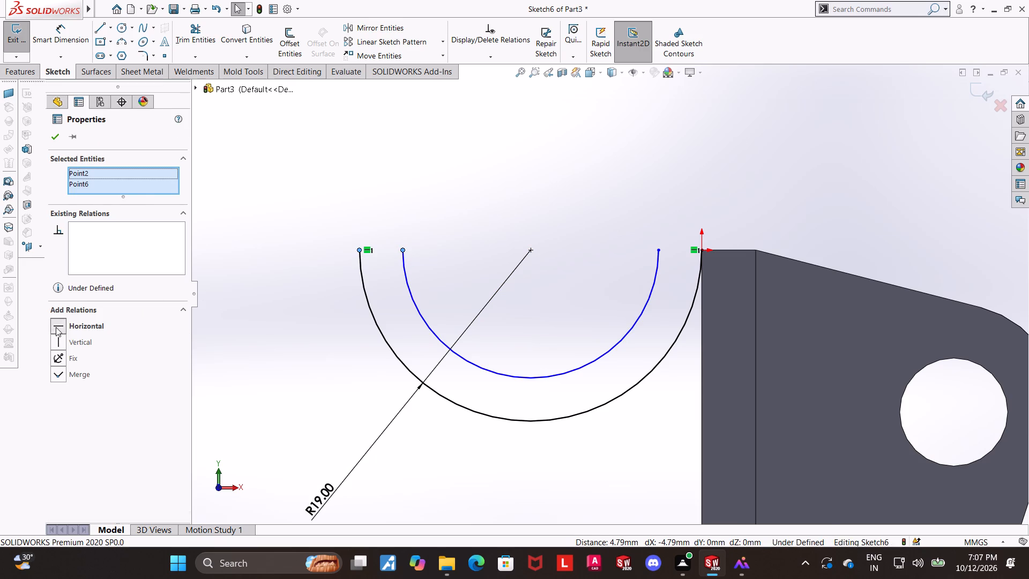
key("Escape")
key("Escape")
Dimension the inner arc's radius to 14 mm.
scroll(303, 346, "up", 1)
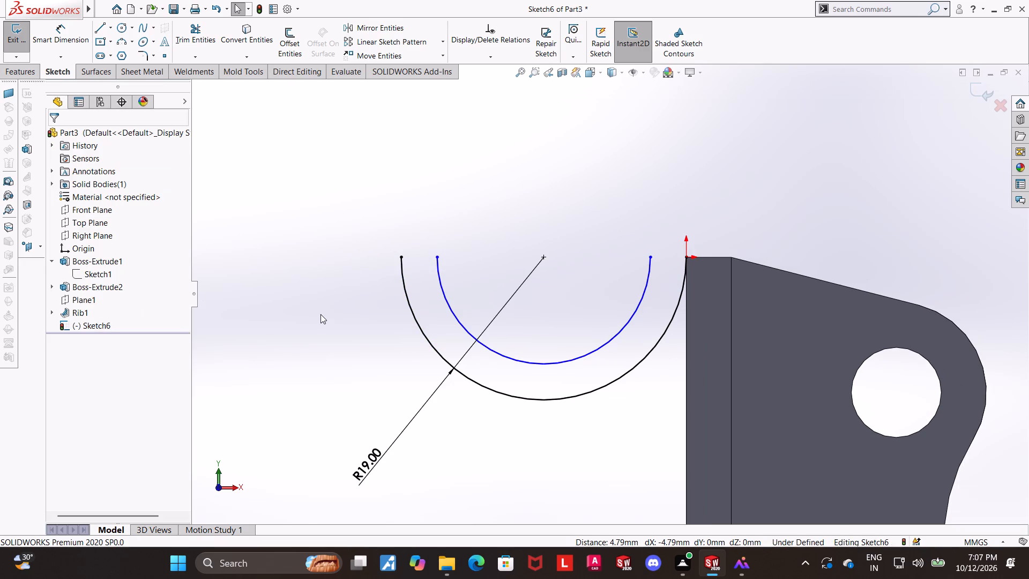
left_click(74, 40)
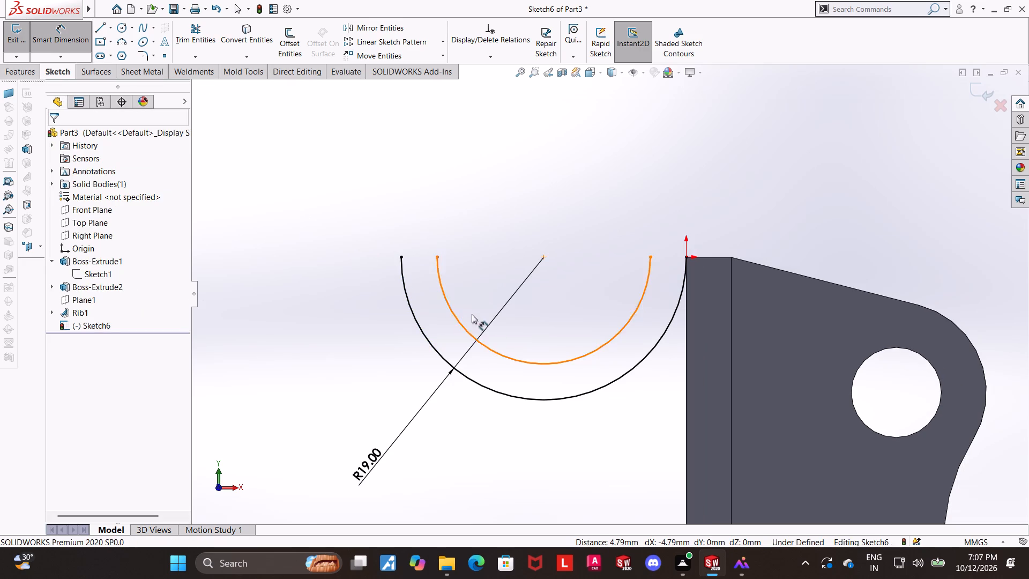
left_click(527, 365)
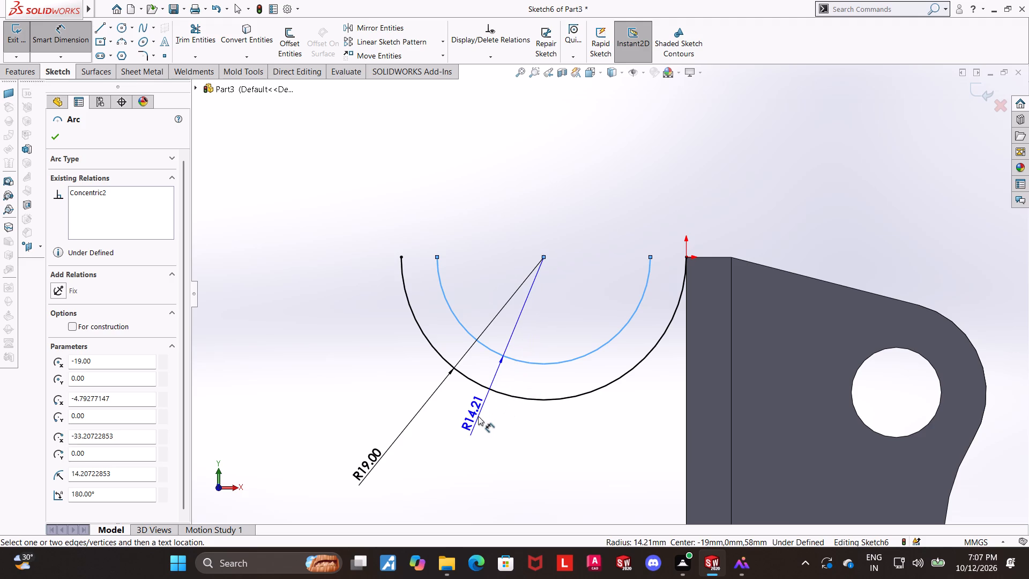
left_click(478, 416)
key("1")
key("4")
key("Return")
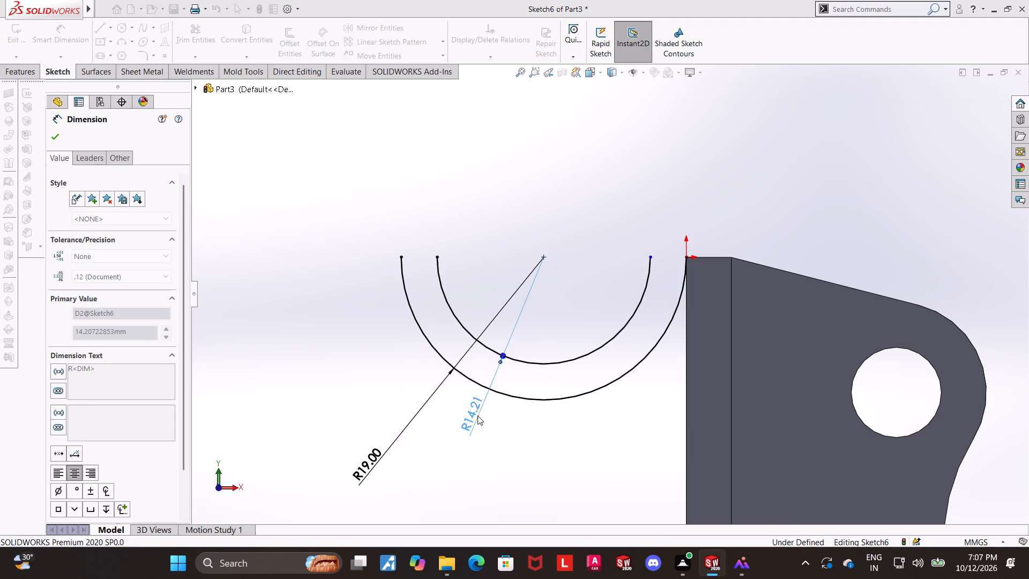
key("Escape")
key("Escape")
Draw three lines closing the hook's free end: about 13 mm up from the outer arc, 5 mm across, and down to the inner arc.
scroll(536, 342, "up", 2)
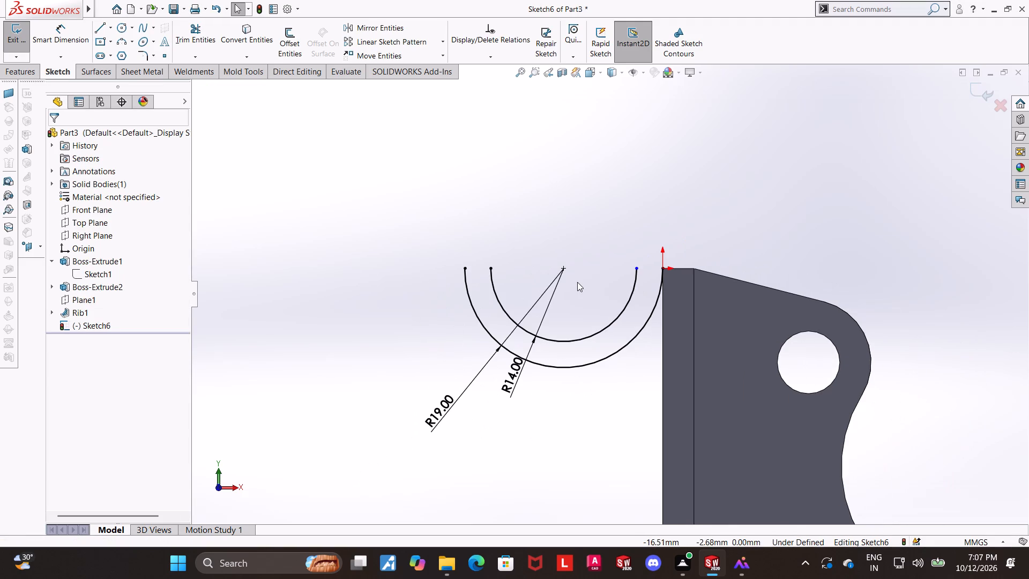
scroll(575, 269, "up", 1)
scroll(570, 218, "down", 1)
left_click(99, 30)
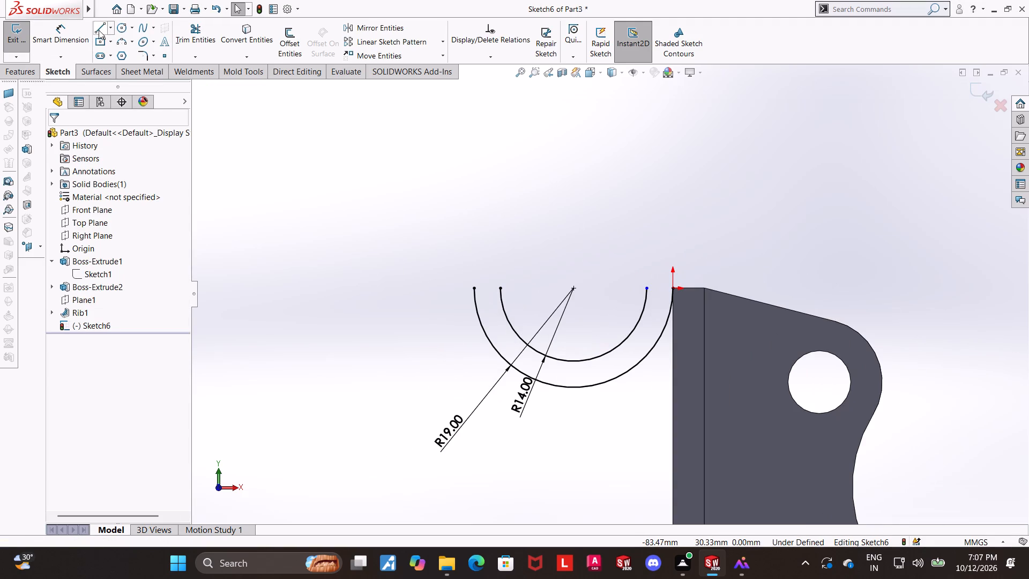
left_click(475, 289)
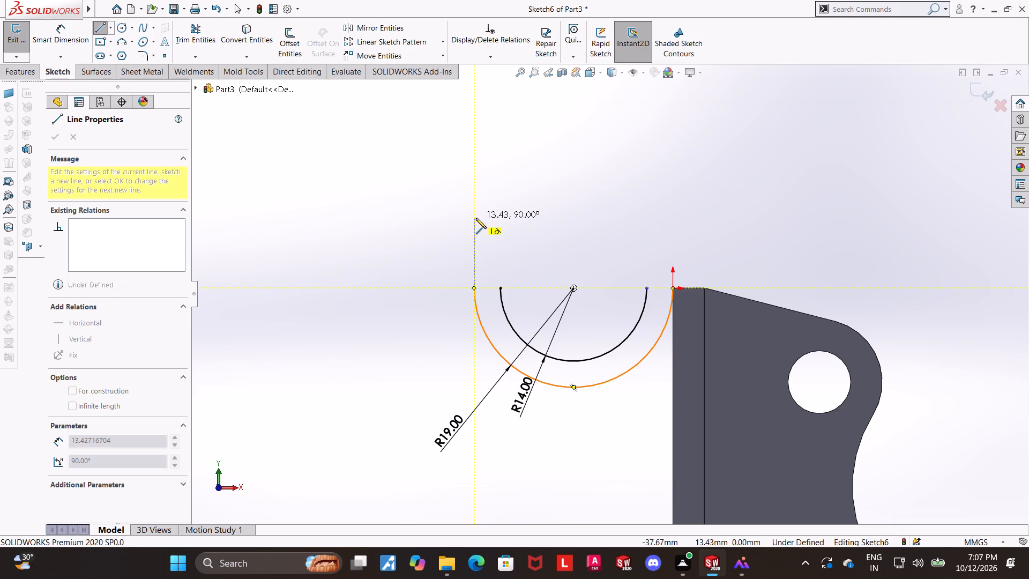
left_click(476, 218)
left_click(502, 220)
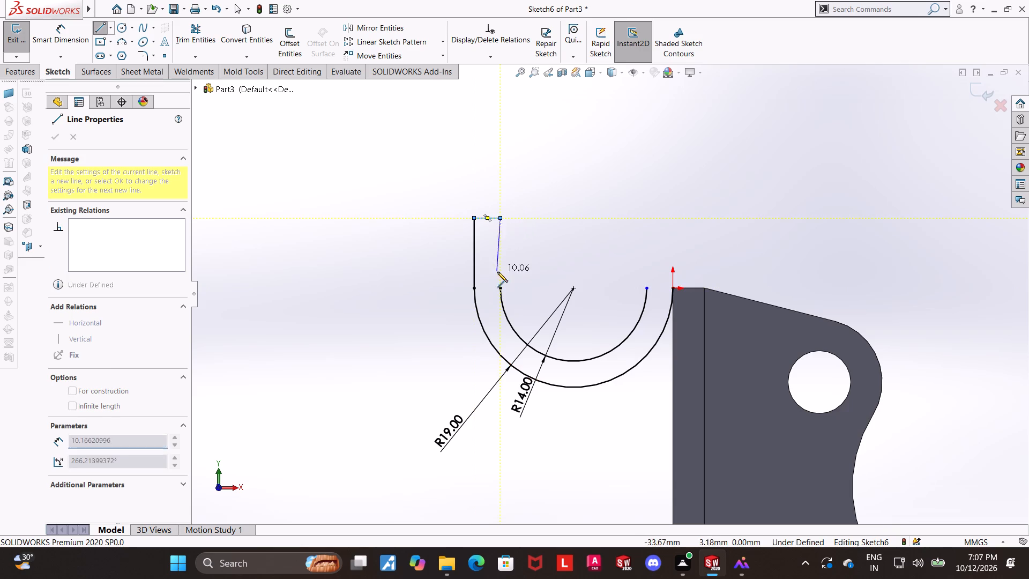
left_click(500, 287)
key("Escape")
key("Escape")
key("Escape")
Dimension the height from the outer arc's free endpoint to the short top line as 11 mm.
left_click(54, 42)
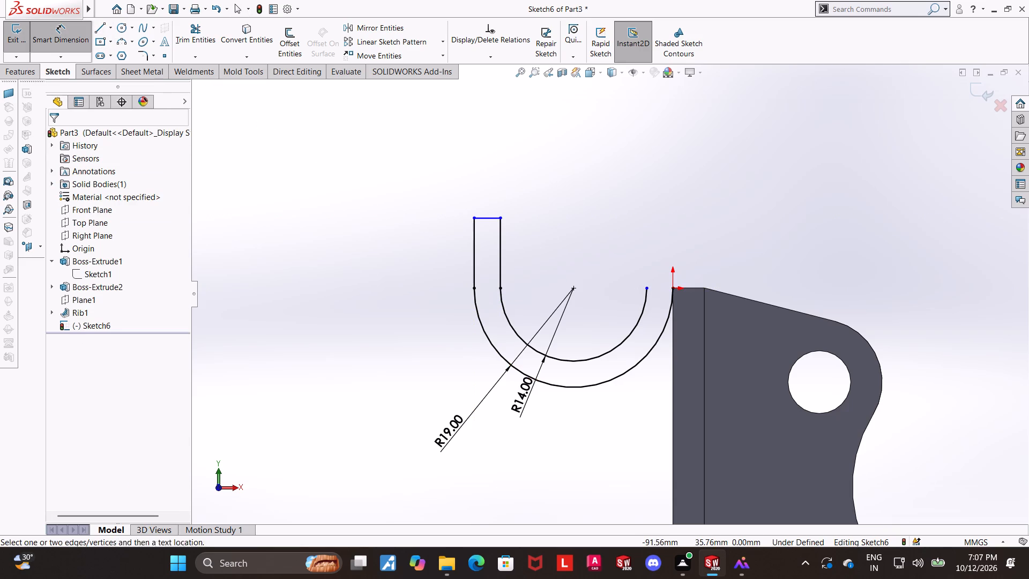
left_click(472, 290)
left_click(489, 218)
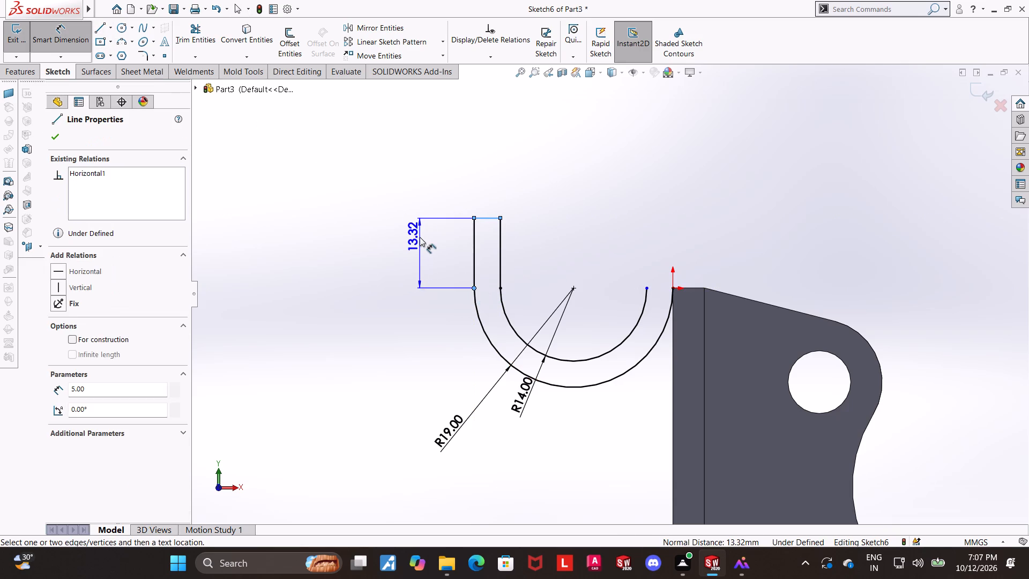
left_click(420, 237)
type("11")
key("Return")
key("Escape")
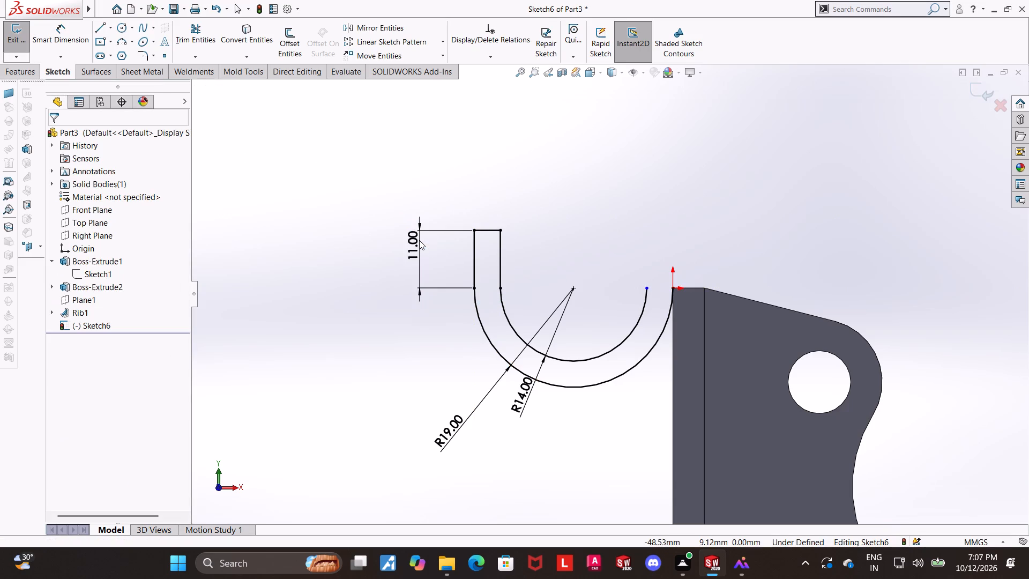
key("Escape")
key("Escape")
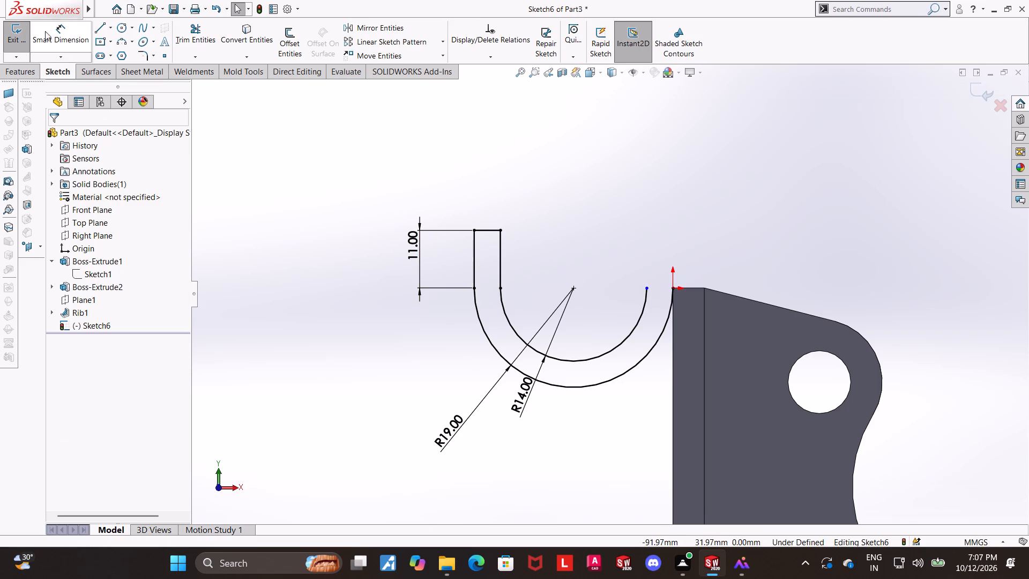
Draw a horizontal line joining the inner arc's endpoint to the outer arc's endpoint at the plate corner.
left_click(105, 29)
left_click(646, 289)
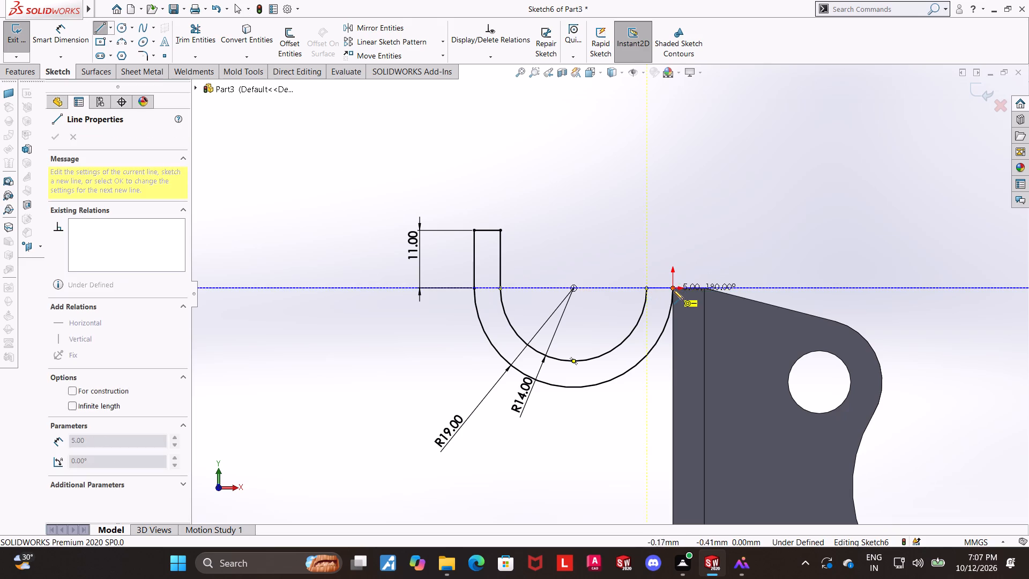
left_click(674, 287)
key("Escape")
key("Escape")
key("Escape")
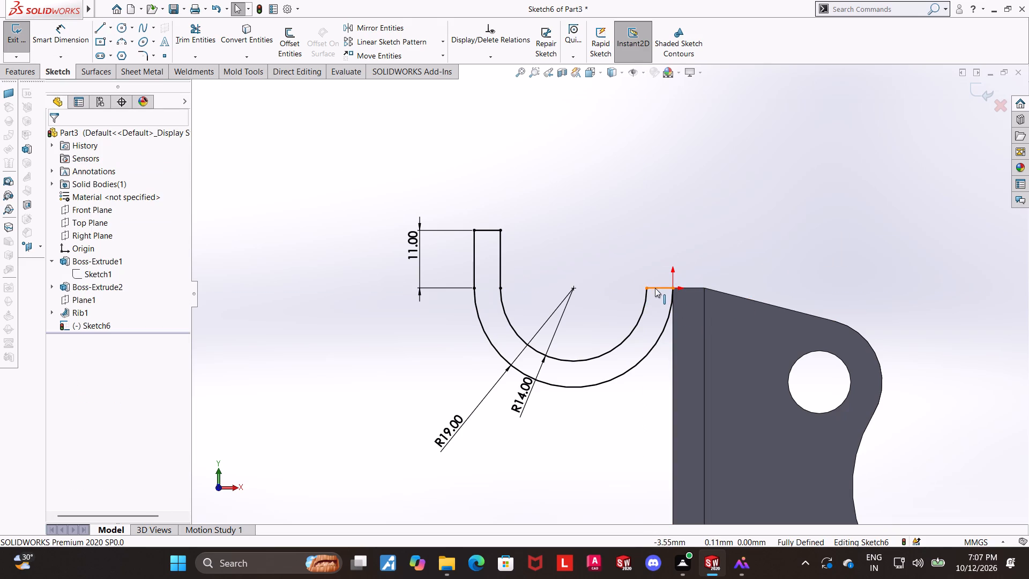
Trim away the closing line at the plate, the inner 14 mm arc and the three free-end lines, keeping the 19 mm arc.
left_click(197, 33)
left_click_drag(667, 298, 662, 278)
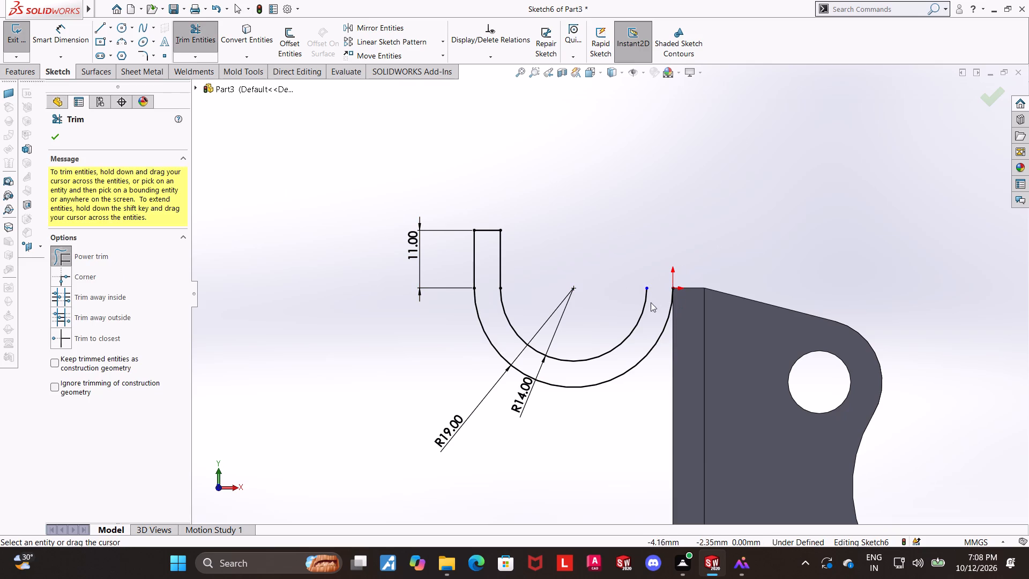
left_click_drag(629, 352, 616, 305)
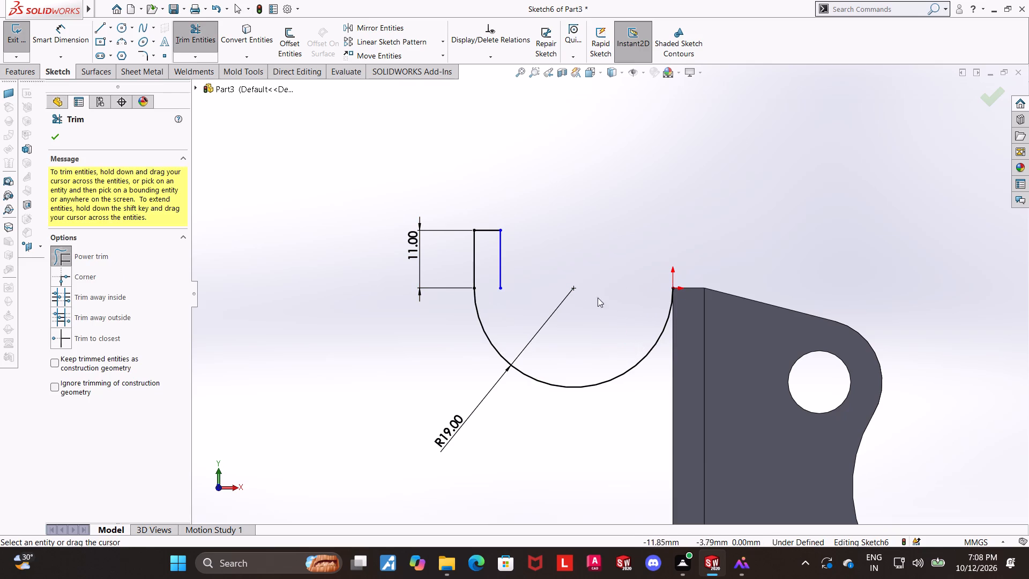
left_click_drag(521, 254, 451, 241)
left_click_drag(481, 242, 486, 212)
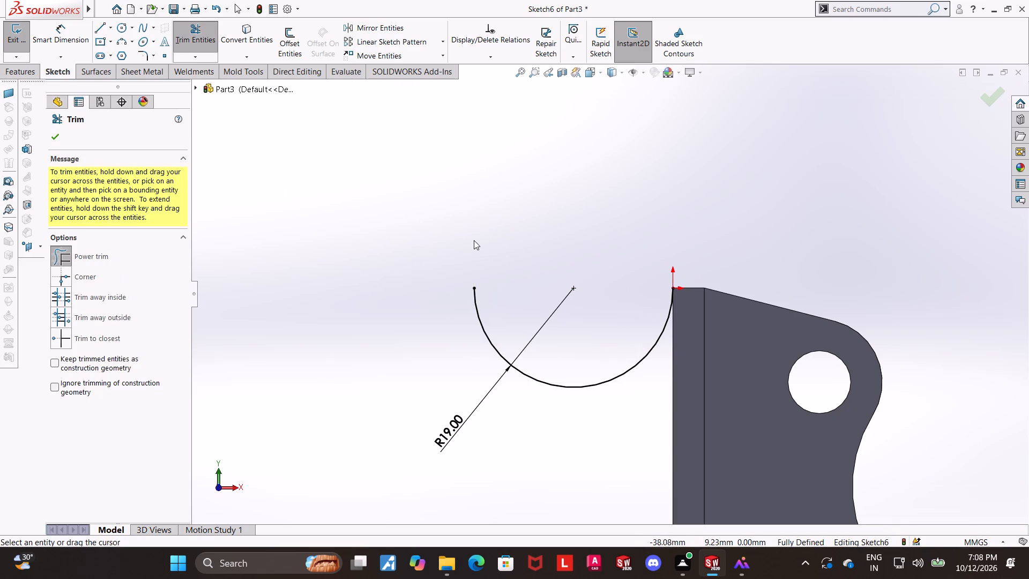
key("Escape")
key("Escape")
key("Escape")
Delete the coincident relation holding the remaining arc's endpoint to the plate corner.
left_click(673, 289)
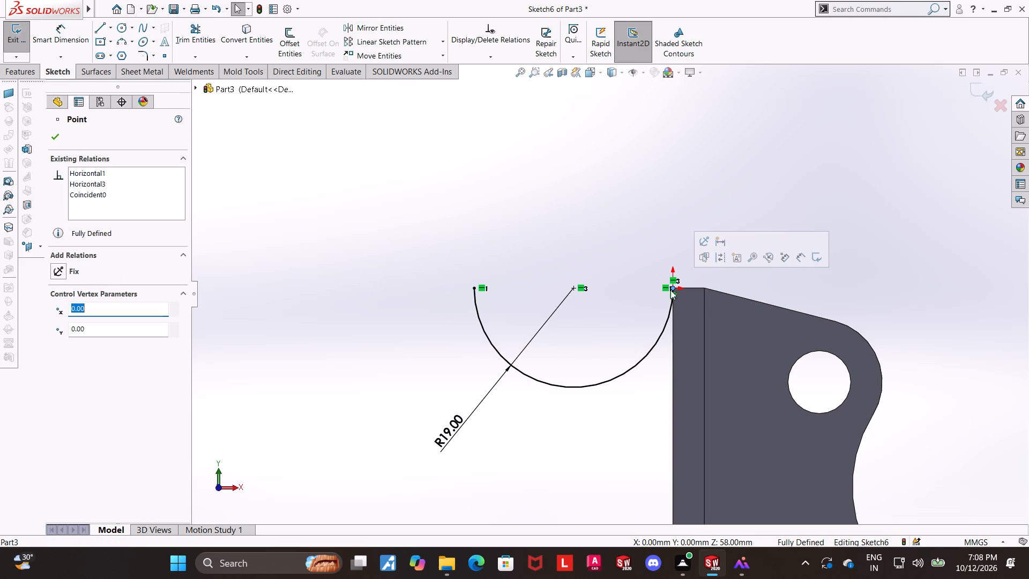
right_click(675, 294)
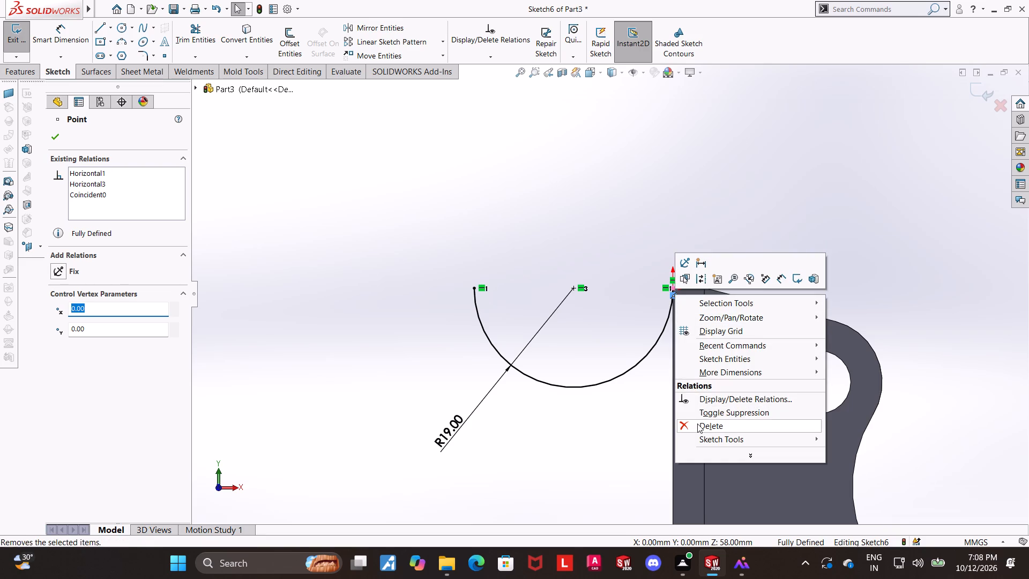
left_click(697, 424)
left_click(672, 288)
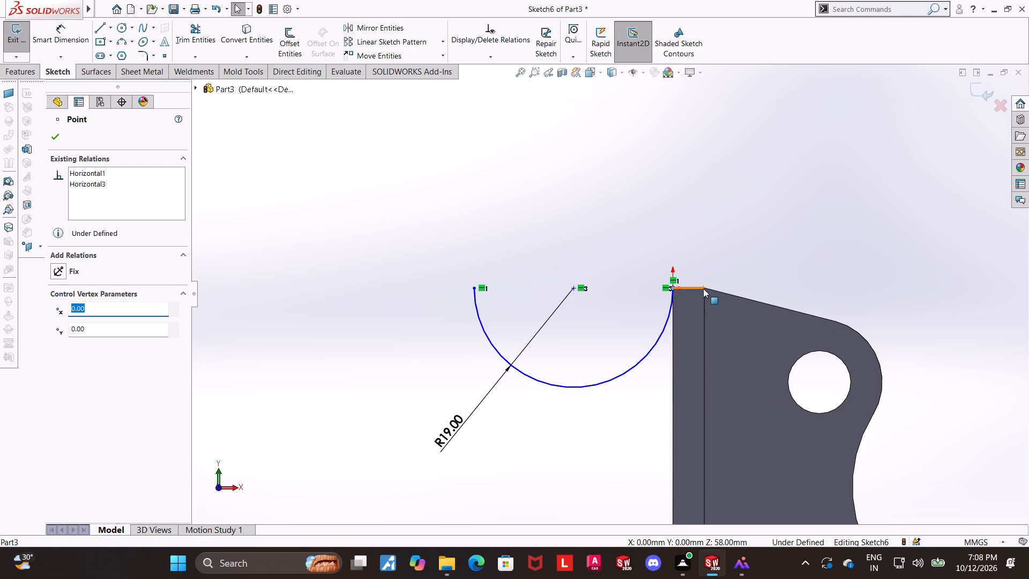
key("Escape")
scroll(719, 279, "up", 3)
scroll(704, 283, "down", 4)
key("Escape")
key("Escape")
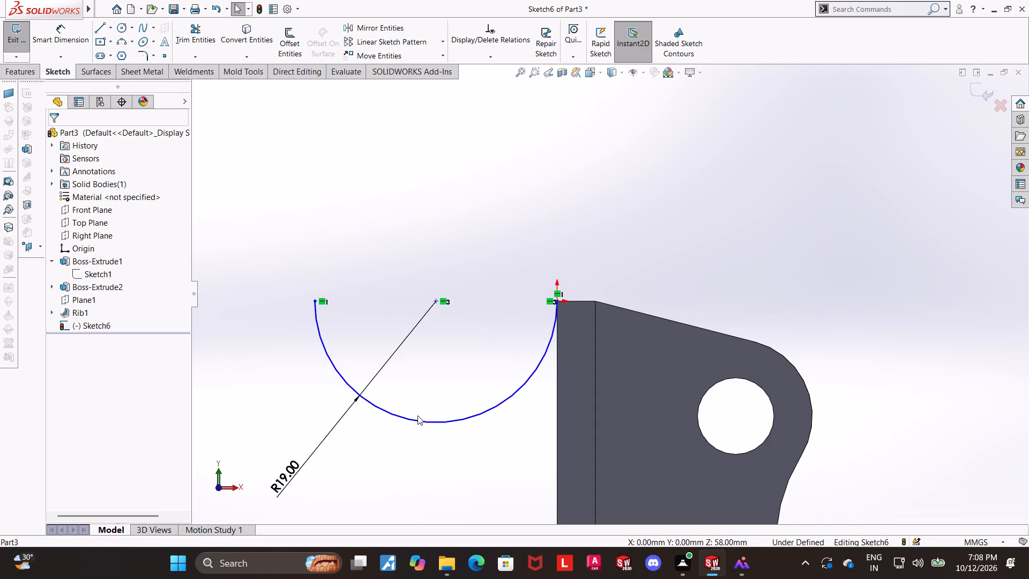
Set the remaining arc's radius to 14 mm.
double_click(293, 475)
left_click_drag(309, 472, 278, 473)
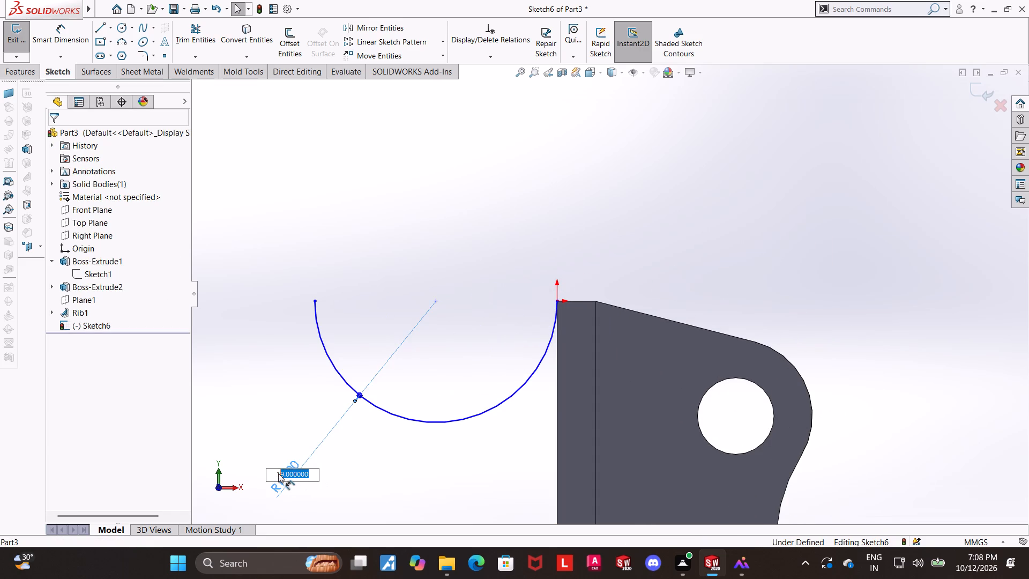
key("1")
key("5")
key("BackSpace")
key("4")
key("Return")
key("Escape")
key("Escape")
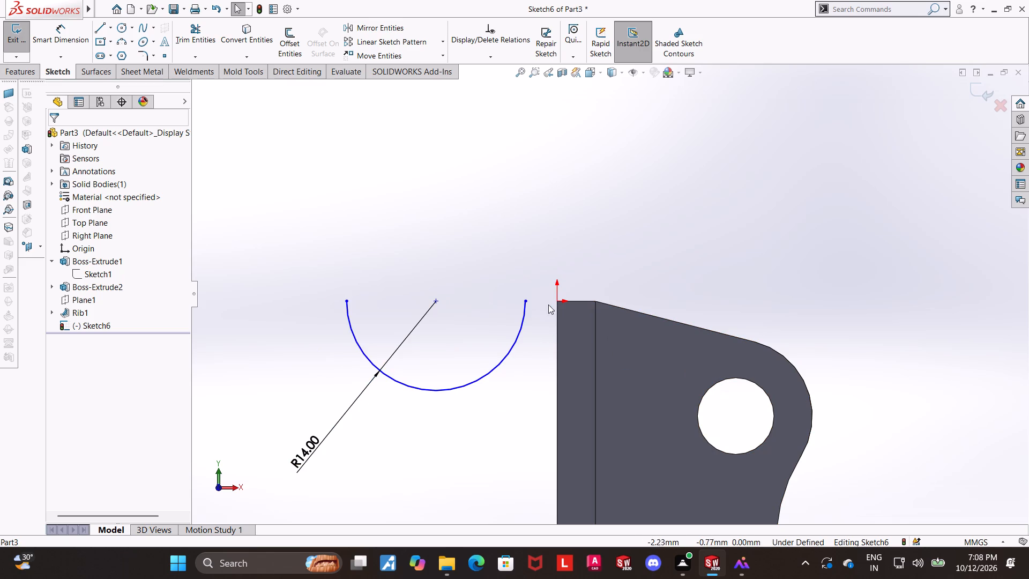
Make the 14 mm arc's plate-side endpoint coincident with the plate's outer corner at the origin.
left_click(557, 302)
left_click(527, 301, "ctrl")
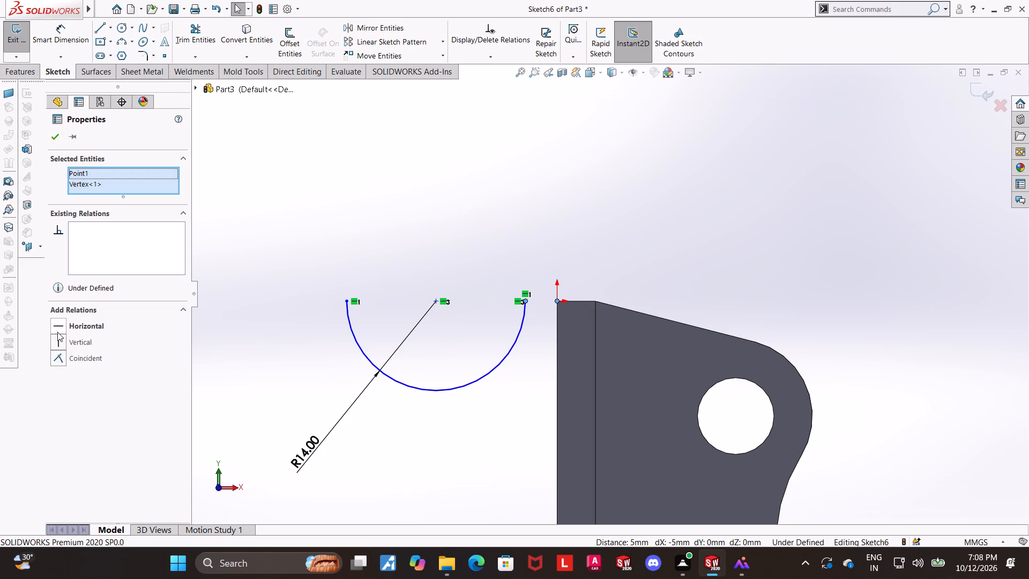
left_click(58, 354)
key("Escape")
key("Escape")
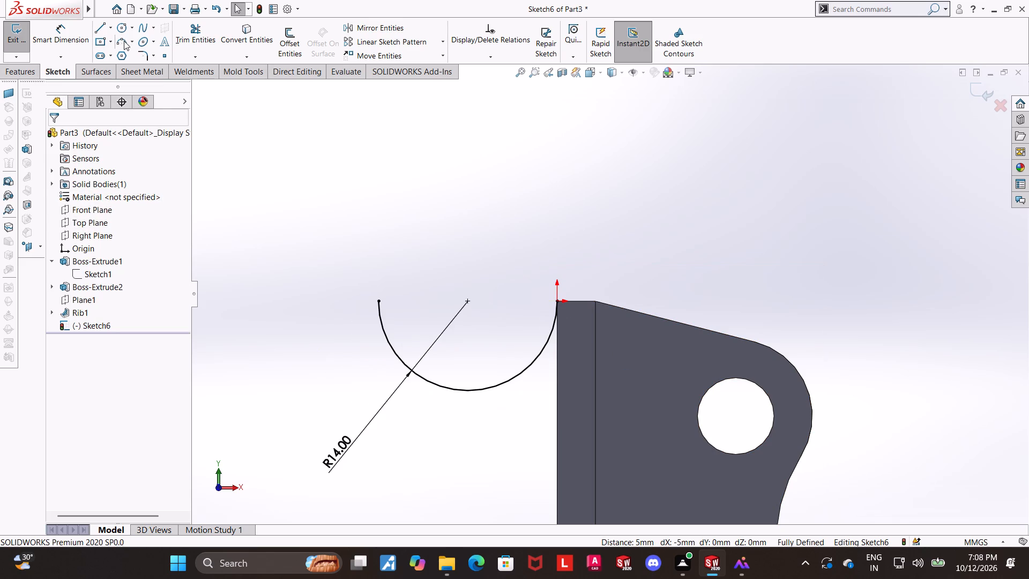
Draw a larger three-point arc, about 20 mm in radius, around the 14 mm arc, ending at the far corner of the plate's top edge.
left_click(124, 41)
left_click(343, 302)
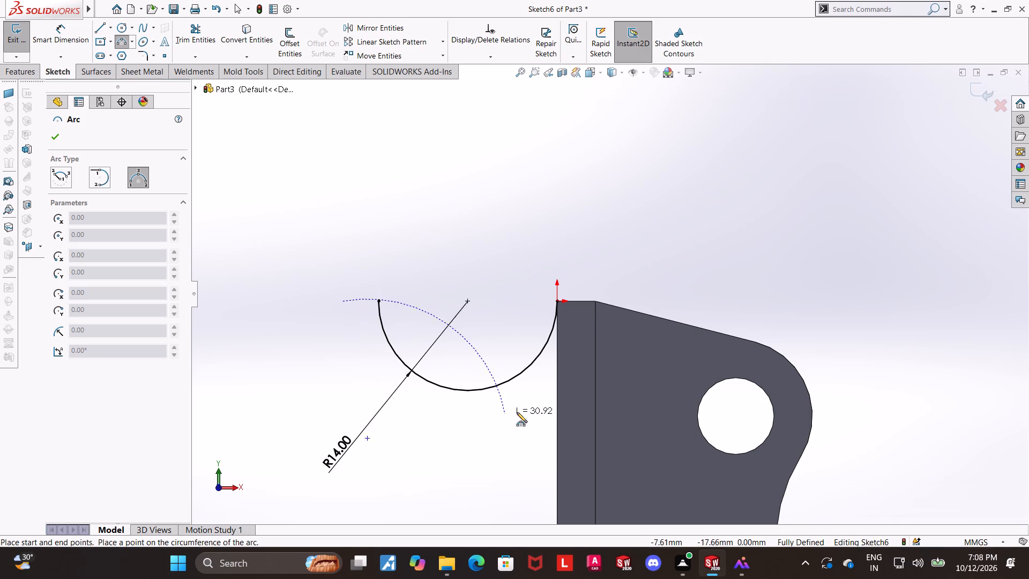
left_click(596, 302)
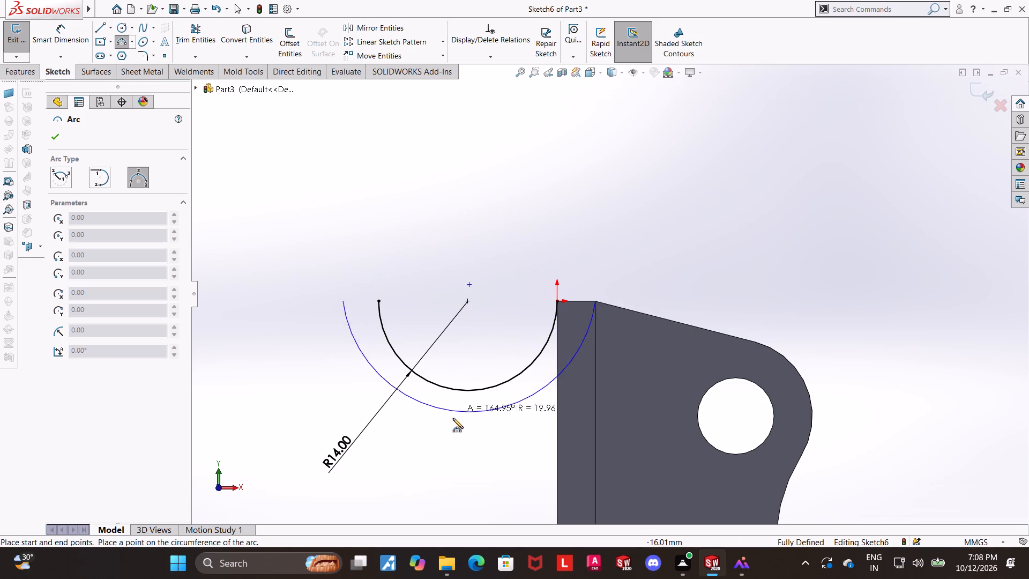
left_click(450, 428)
key("Escape")
key("Escape")
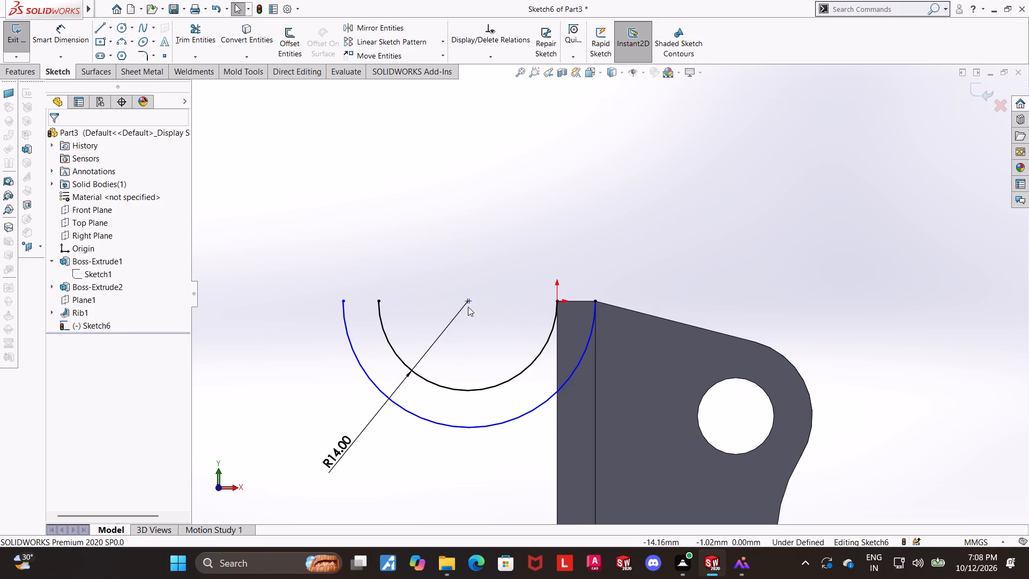
Make the larger outer arc concentric with the 14 mm arc.
left_click(487, 387, "ctrl")
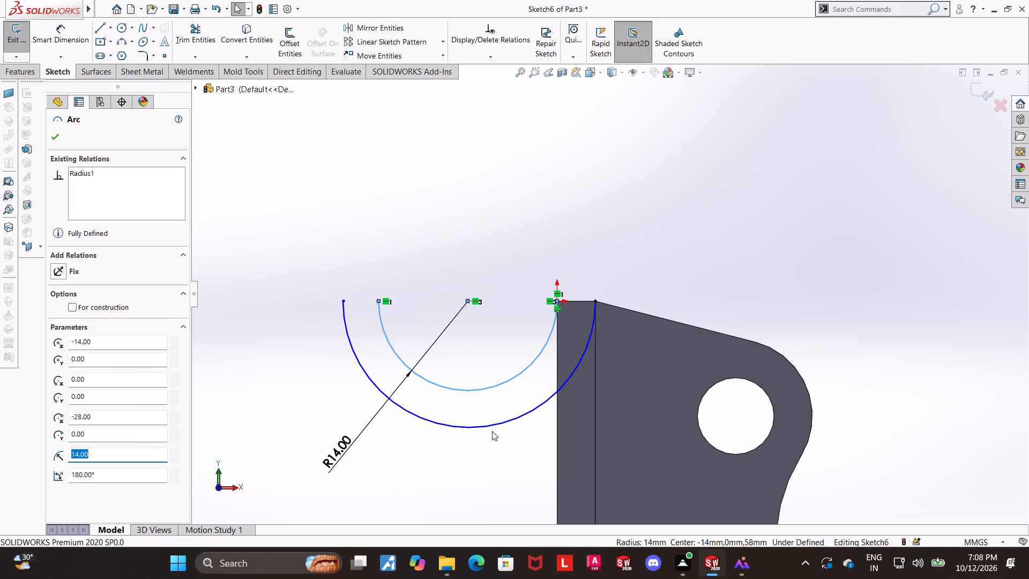
left_click(491, 425, "ctrl")
left_click(60, 357)
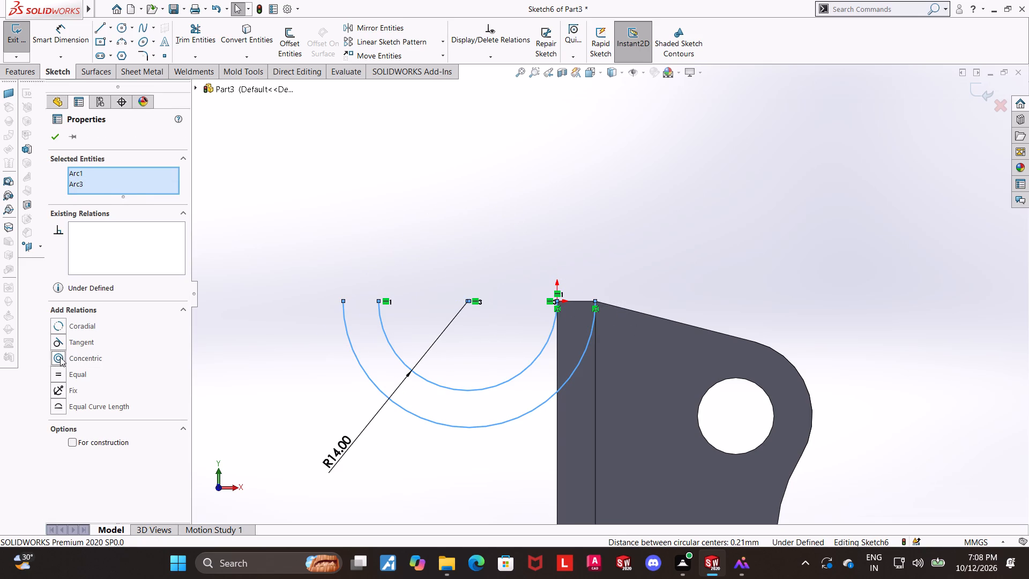
key("Escape")
key("Escape")
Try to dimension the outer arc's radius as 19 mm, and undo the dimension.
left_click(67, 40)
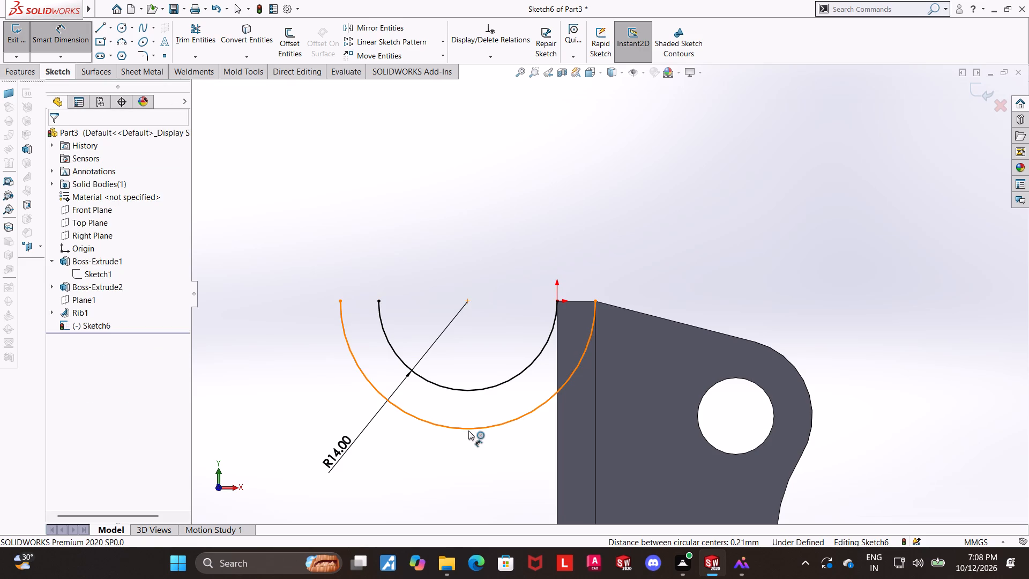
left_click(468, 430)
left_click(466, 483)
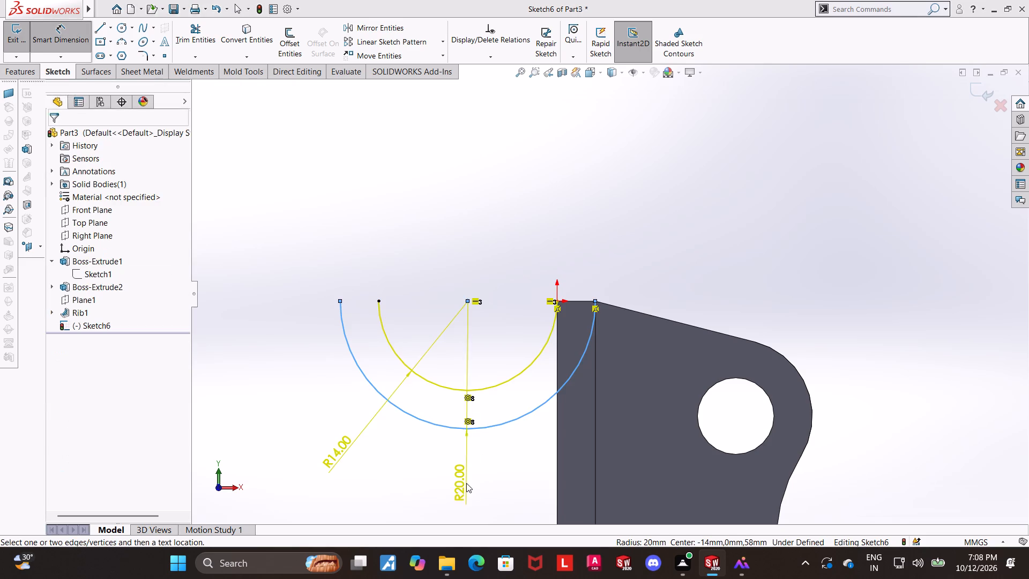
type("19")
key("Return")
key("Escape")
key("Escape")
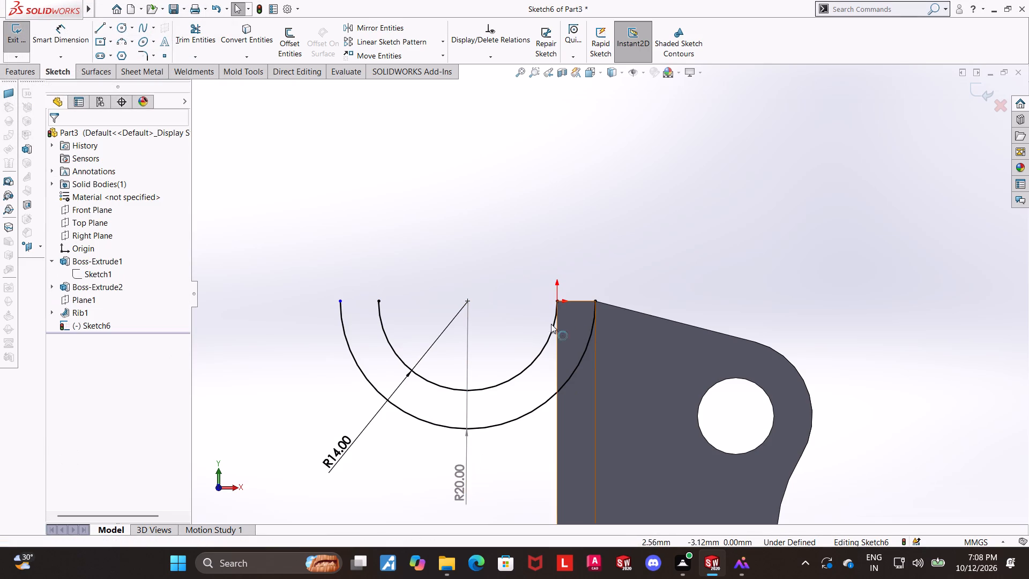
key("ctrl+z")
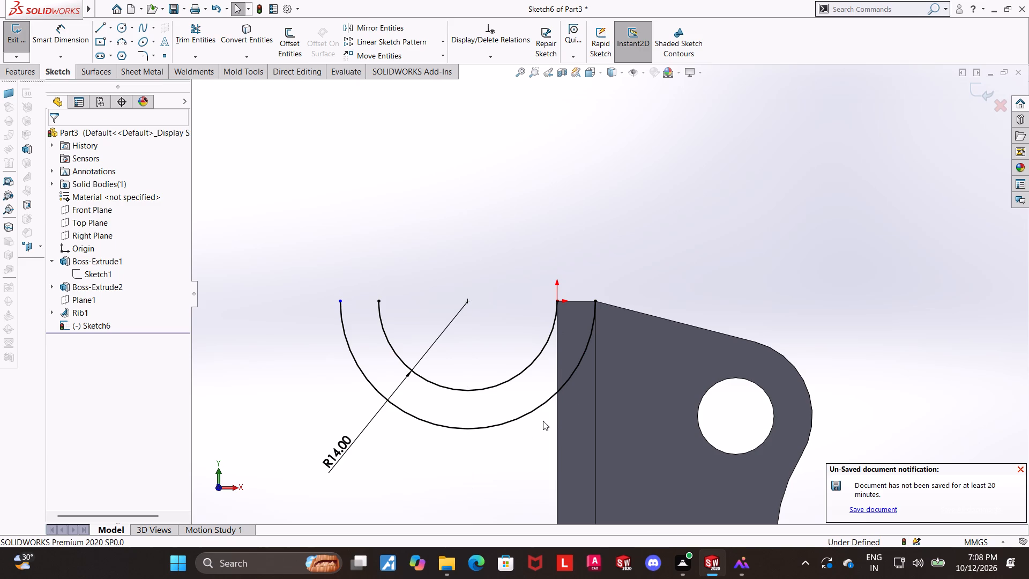
Delete the coincident relation holding the outer arc's endpoint to the far corner of the plate's top edge.
left_click_drag(596, 302, 587, 337, "ctrl")
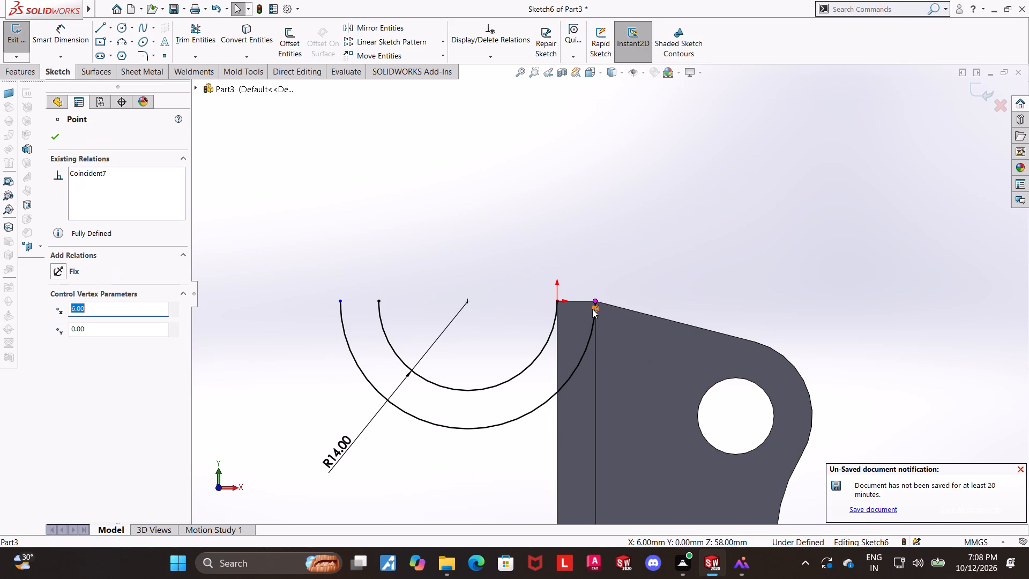
right_click(592, 309)
left_click(632, 448)
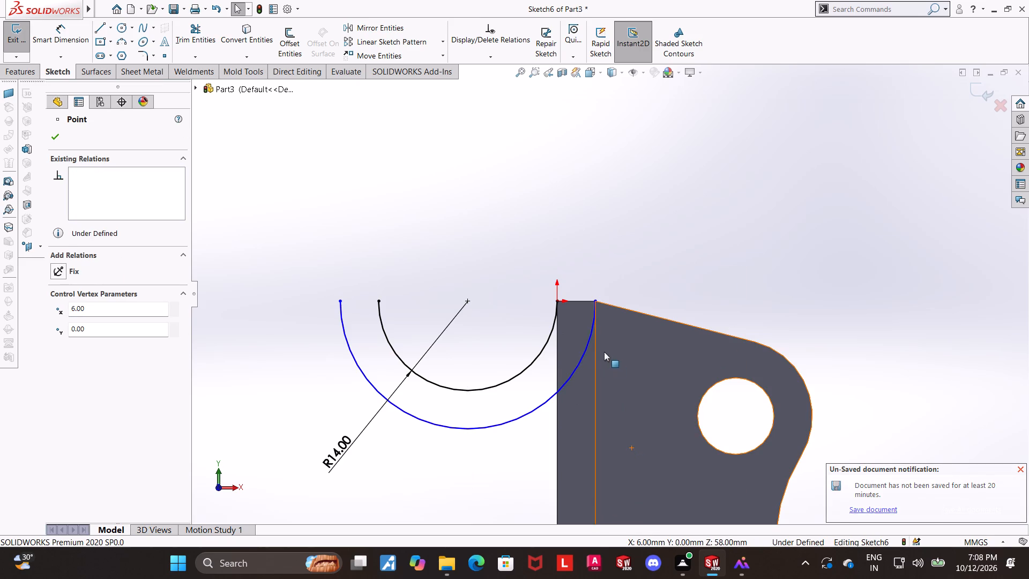
Make the outer arc tangent to the vertical edge on the far side of the plate's thickness.
left_click(588, 344)
left_click(594, 351, "ctrl")
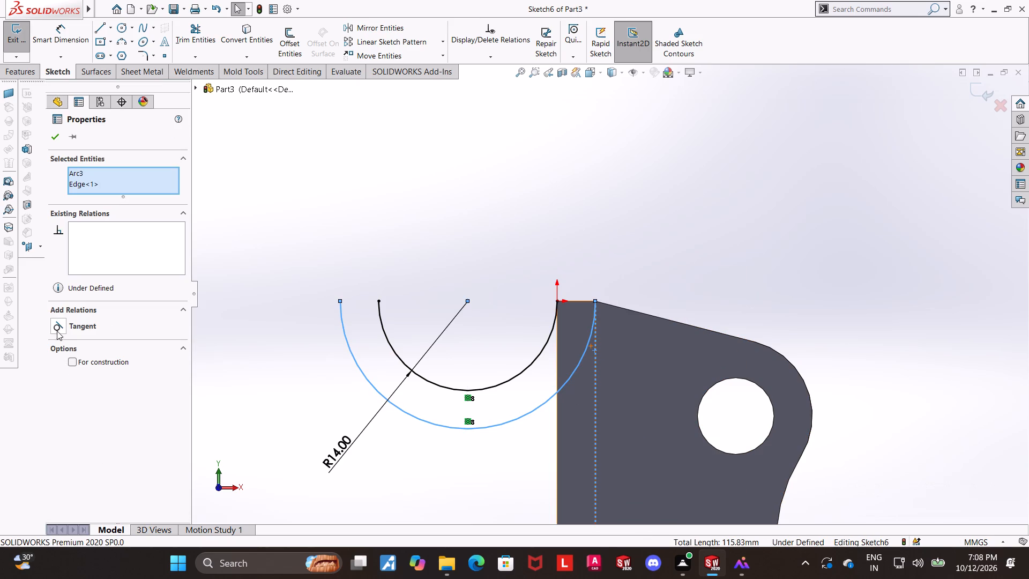
left_click(56, 327)
key("Escape")
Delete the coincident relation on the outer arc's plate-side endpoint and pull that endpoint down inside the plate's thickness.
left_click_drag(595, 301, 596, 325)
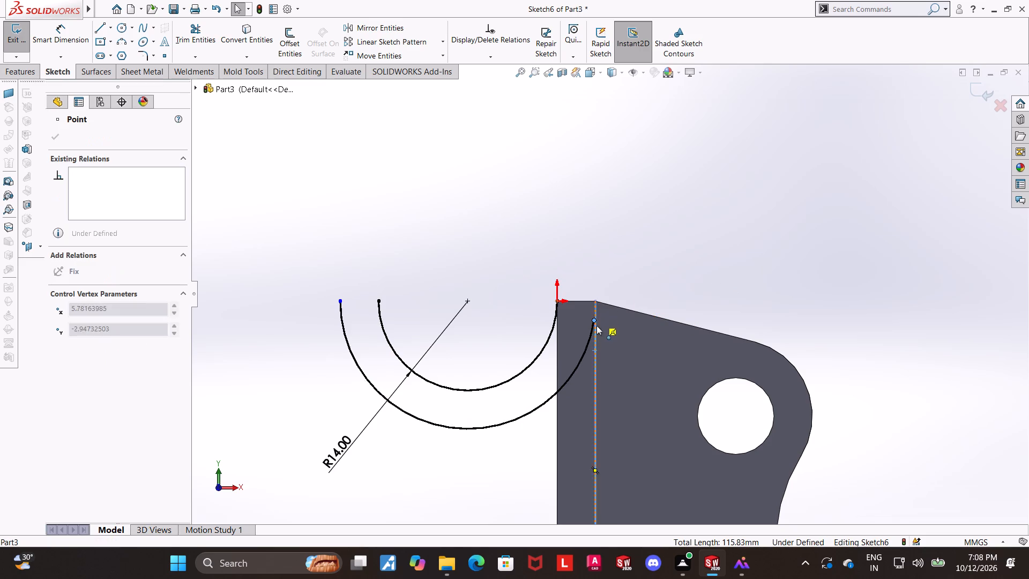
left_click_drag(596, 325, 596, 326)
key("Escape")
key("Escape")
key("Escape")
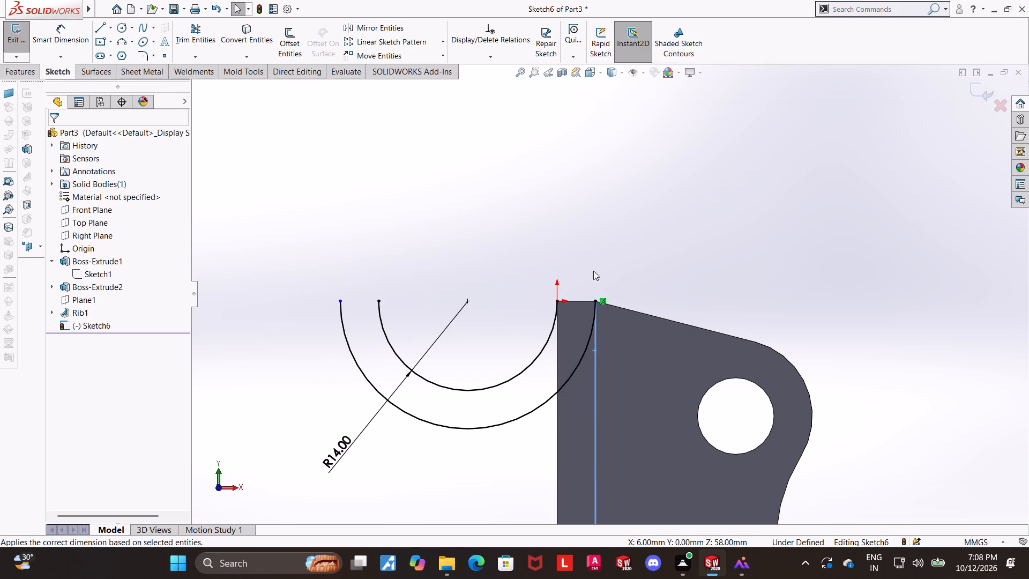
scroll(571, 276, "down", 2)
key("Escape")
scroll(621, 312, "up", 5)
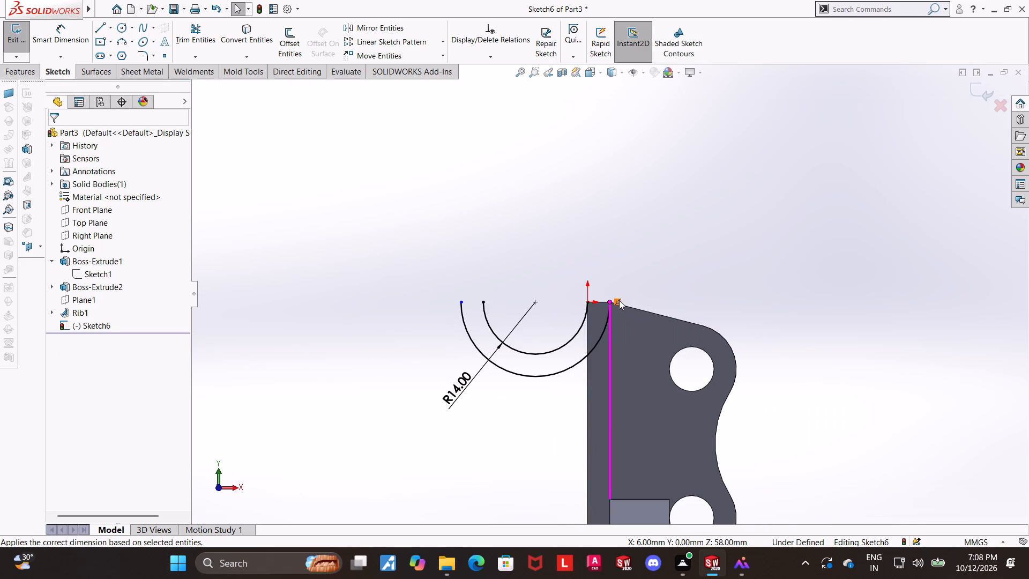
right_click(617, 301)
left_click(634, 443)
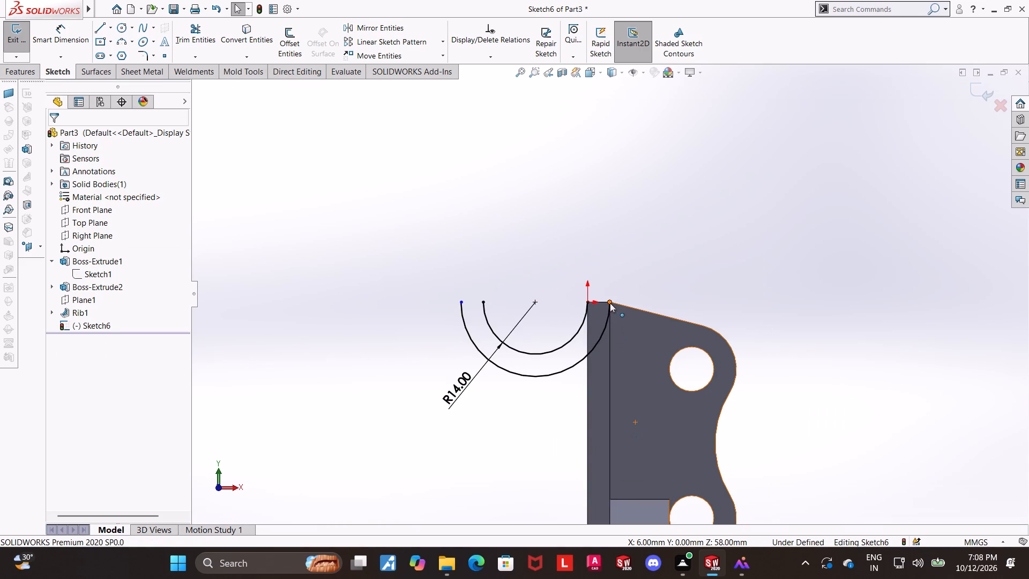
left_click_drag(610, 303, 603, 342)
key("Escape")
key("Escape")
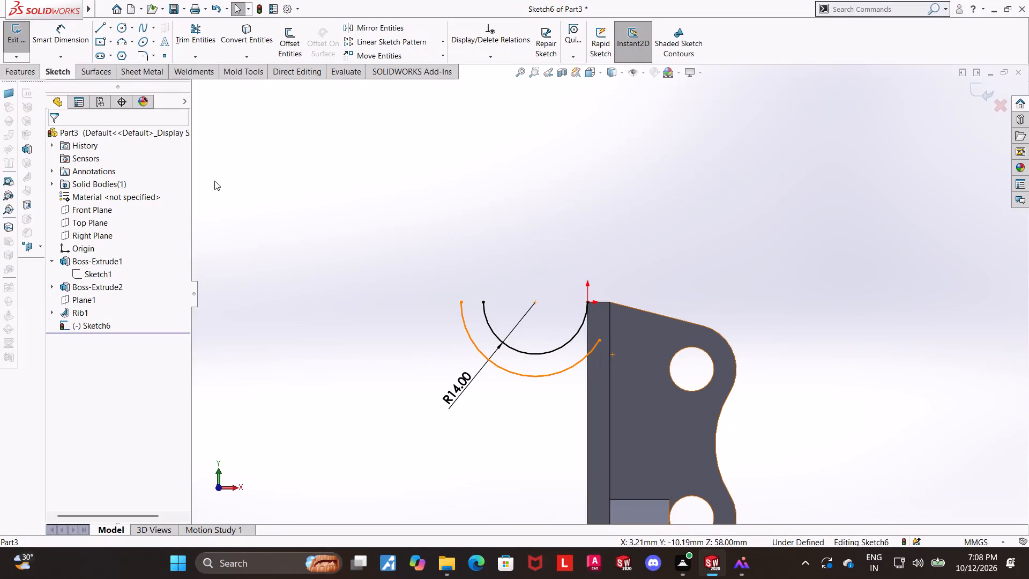
Trim away the whole outer arc, leaving only the 14 mm arc in the sketch.
left_click(190, 31)
left_click_drag(502, 360, 495, 397)
key("Escape")
key("Escape")
key("Escape")
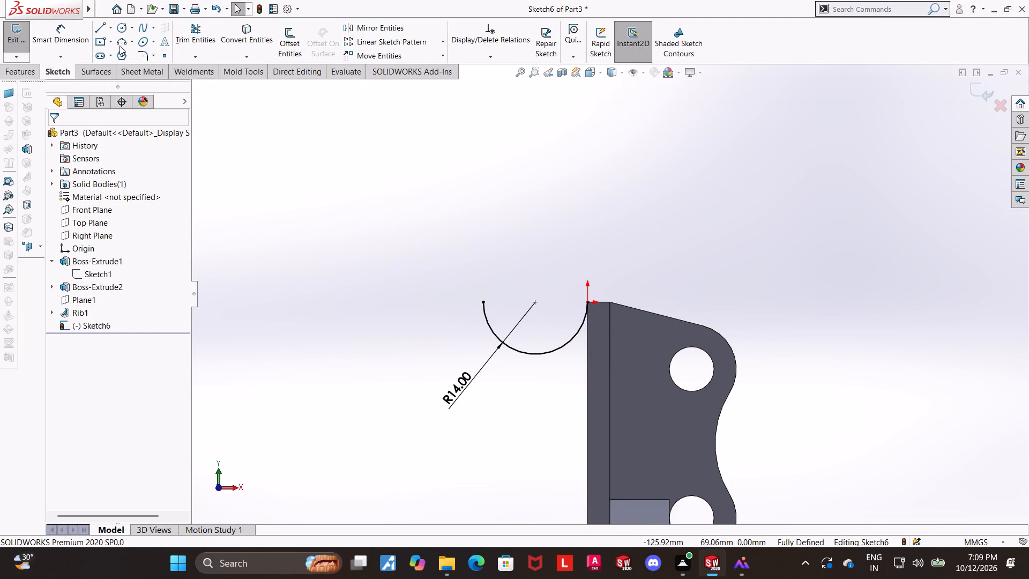
Sketch a three-point arc of about 22 mm radius below the 14 mm arc, ending on the plate's near vertical edge.
double_click(121, 45)
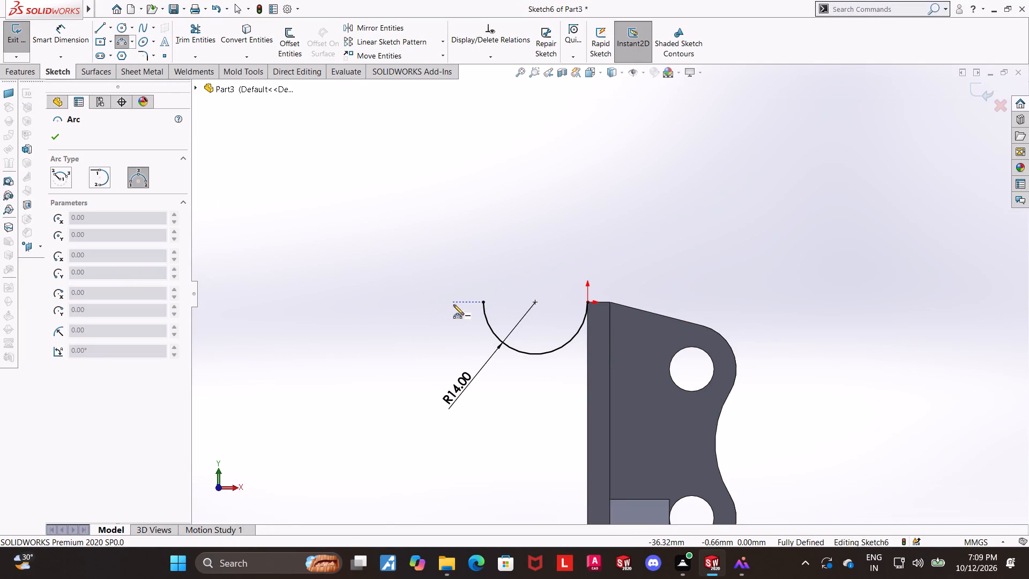
left_click(456, 305)
left_click(587, 376)
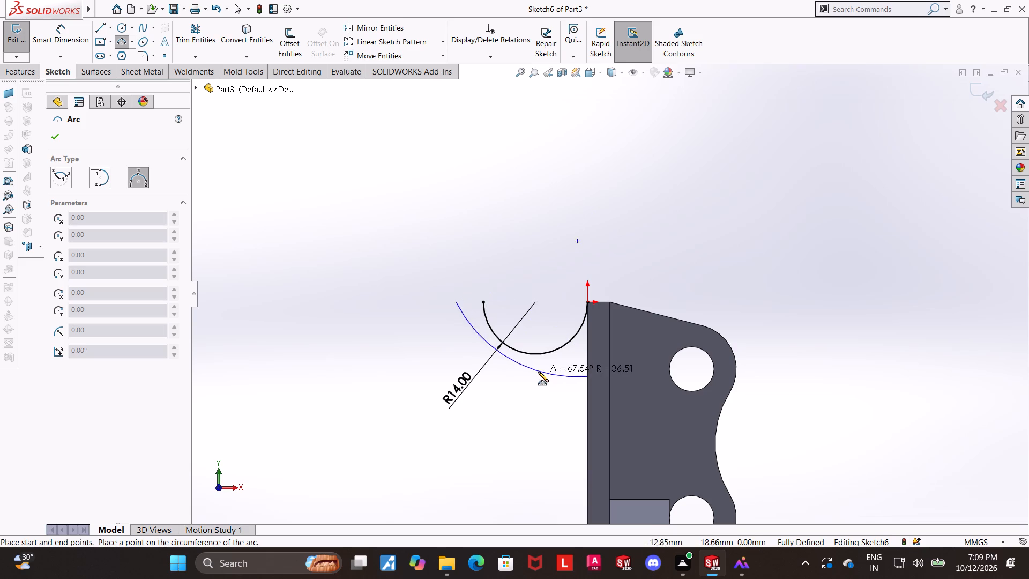
left_click(494, 382)
key("Escape")
key("Escape")
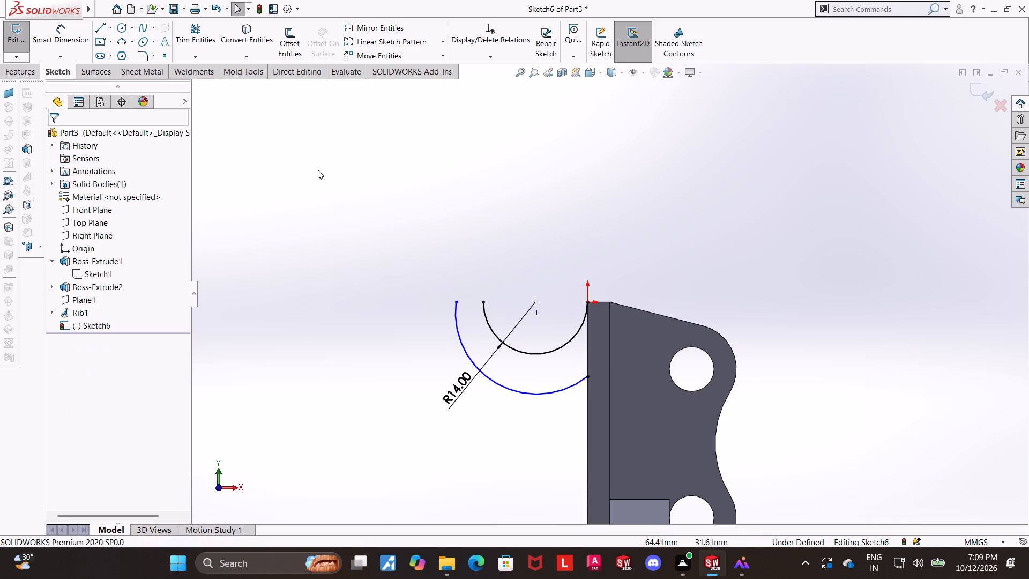
key("Escape")
Dimension the new outer arc's radius as 19 mm.
left_click(69, 29)
left_click(508, 390)
left_click(490, 417)
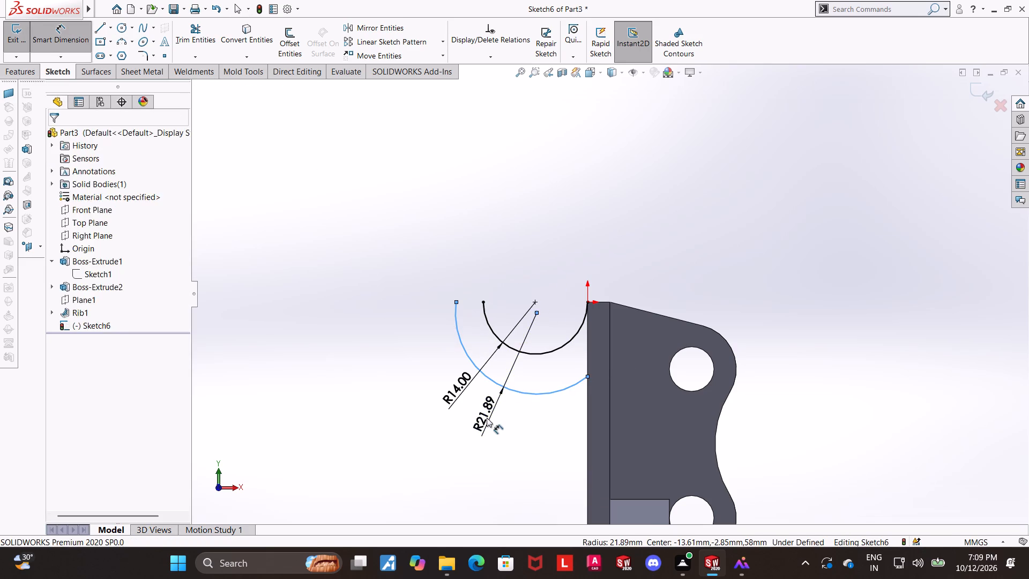
key("1")
key("9")
key("Return")
key("Escape")
key("Escape")
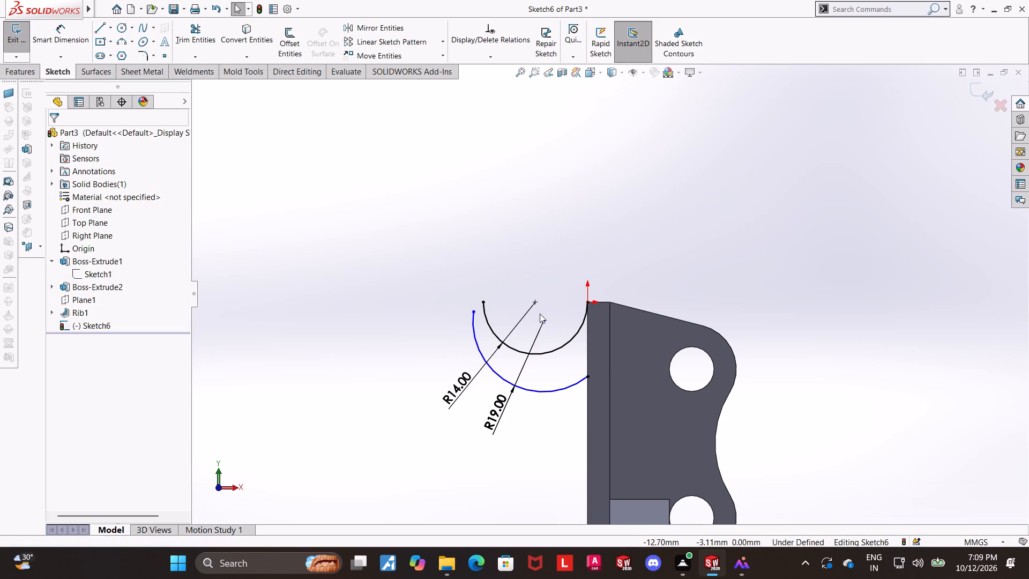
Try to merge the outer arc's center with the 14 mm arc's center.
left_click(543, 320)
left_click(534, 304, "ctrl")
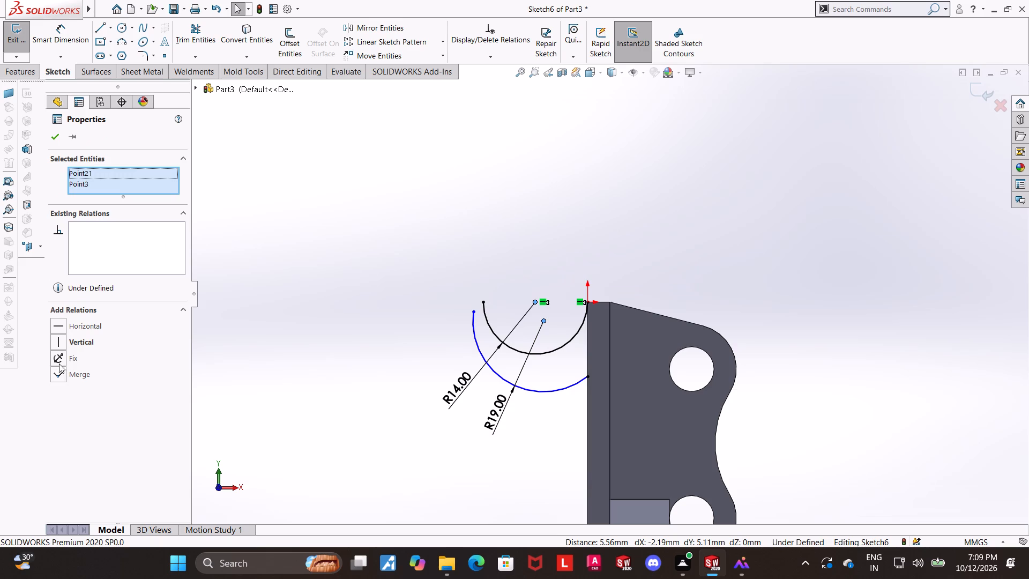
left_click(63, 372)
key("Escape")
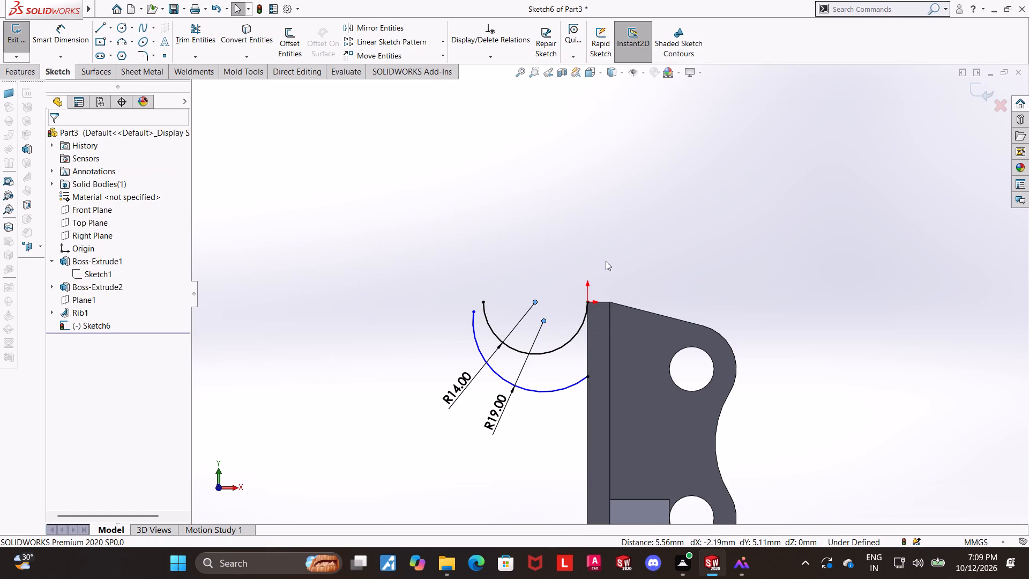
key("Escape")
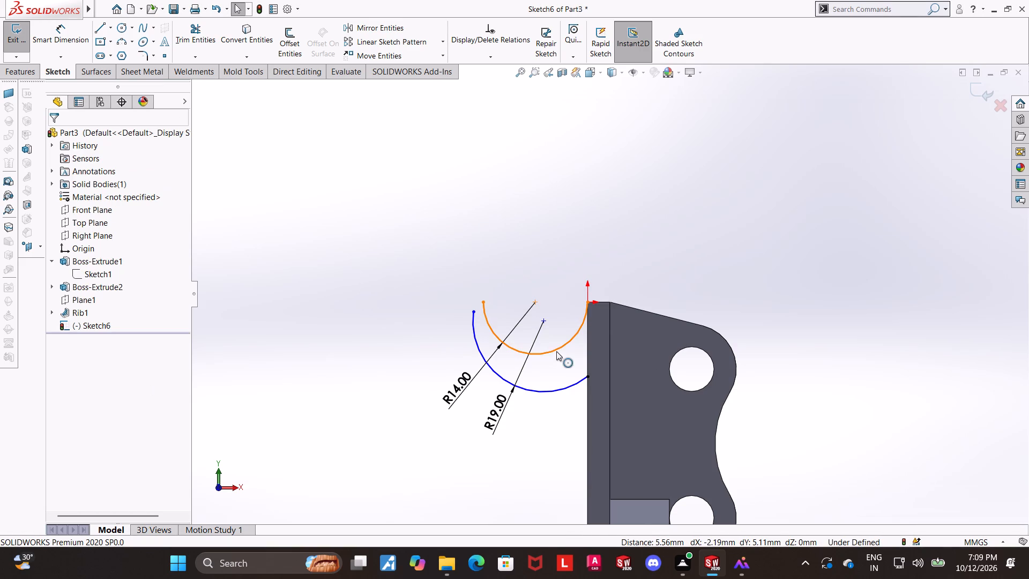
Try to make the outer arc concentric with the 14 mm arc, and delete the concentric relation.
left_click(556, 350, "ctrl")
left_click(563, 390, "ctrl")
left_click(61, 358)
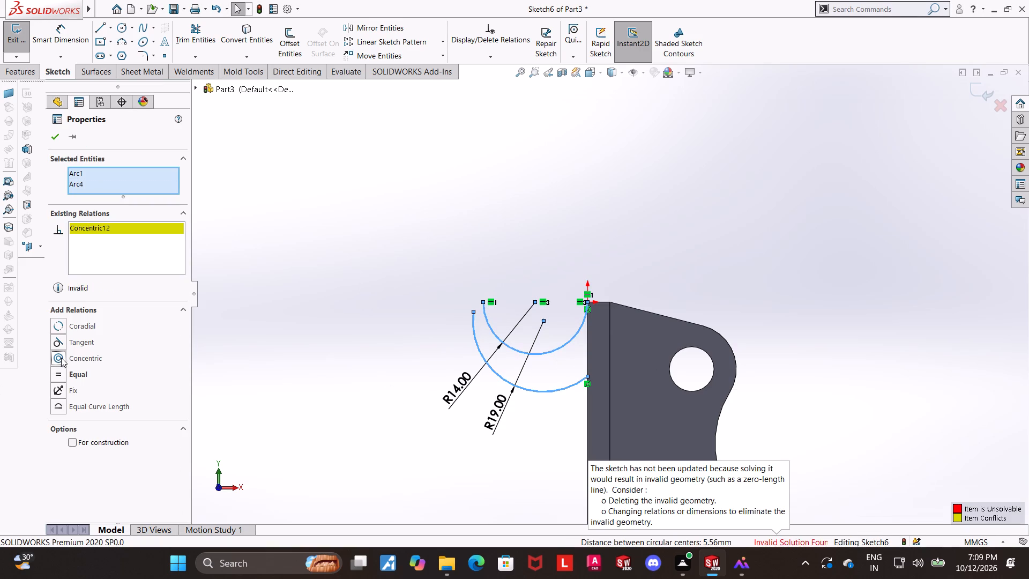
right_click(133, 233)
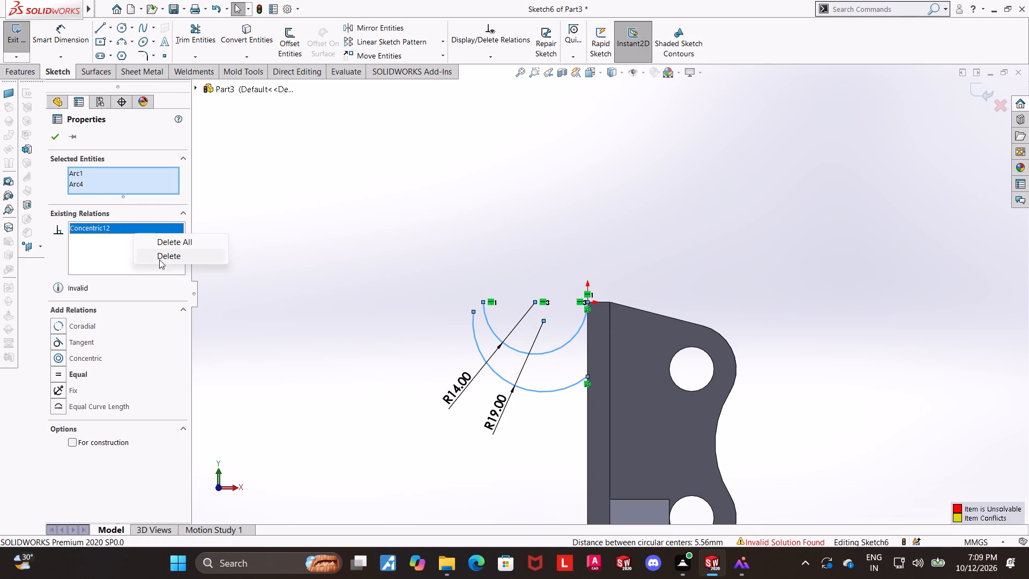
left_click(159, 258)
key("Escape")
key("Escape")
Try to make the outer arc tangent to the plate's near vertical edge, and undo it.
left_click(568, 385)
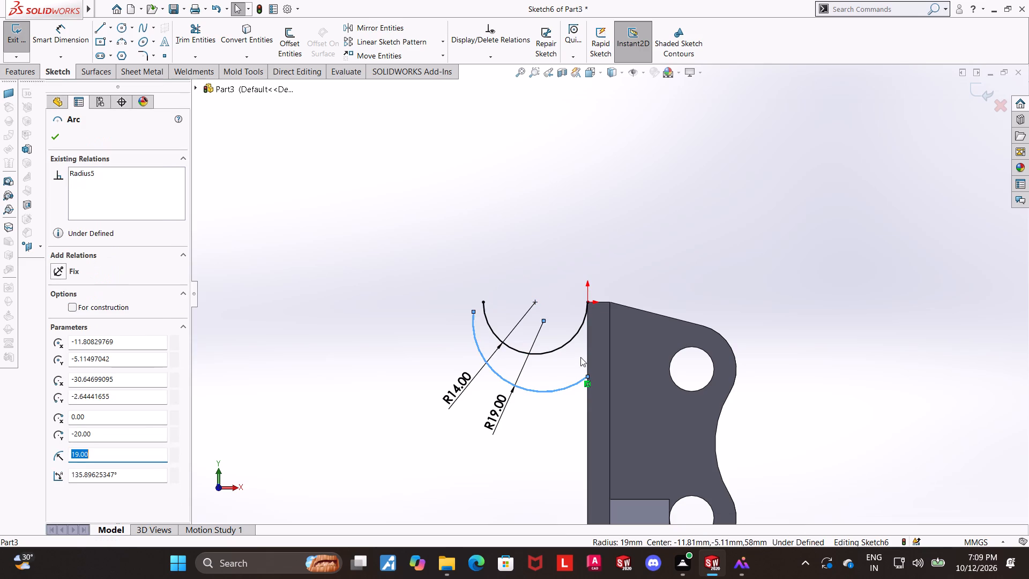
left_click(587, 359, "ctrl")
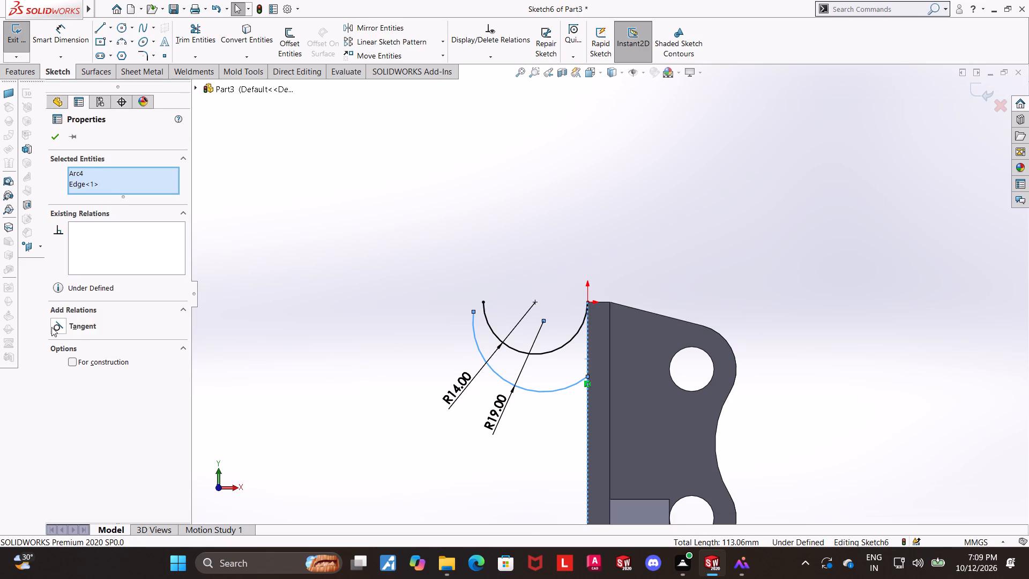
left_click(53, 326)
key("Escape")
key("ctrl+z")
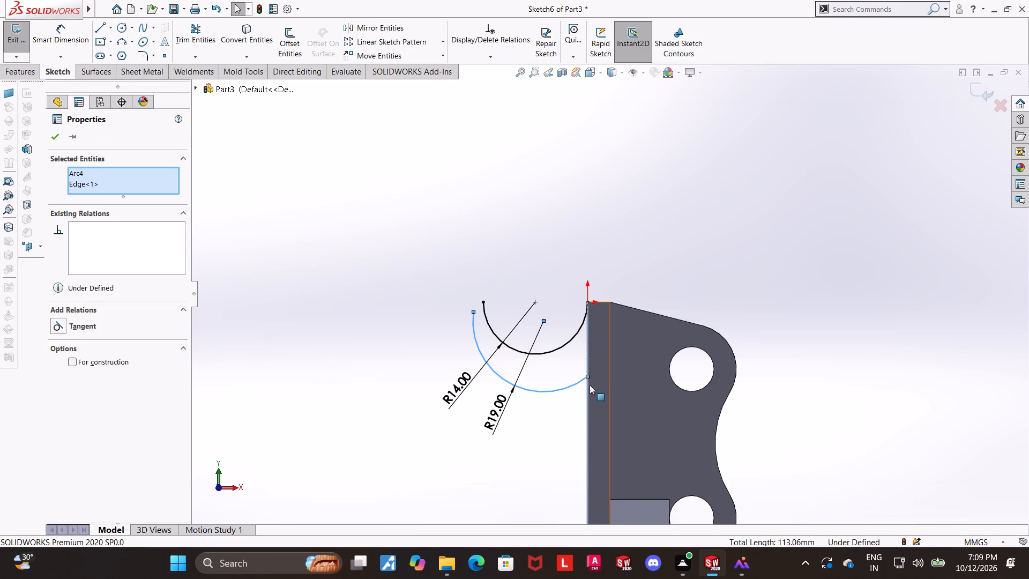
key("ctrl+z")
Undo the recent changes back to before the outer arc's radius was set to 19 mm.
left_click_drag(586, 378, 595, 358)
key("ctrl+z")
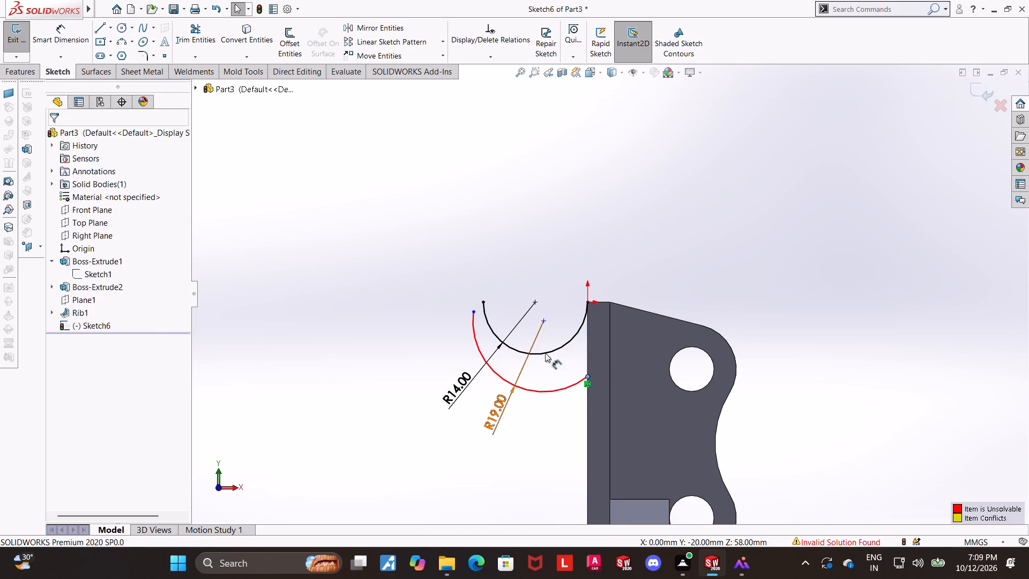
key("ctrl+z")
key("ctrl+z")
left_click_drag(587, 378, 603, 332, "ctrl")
Delete the coincident relation on the outer arc's plate-side endpoint and pull that endpoint up, slightly past the plate's edge.
right_click(588, 384)
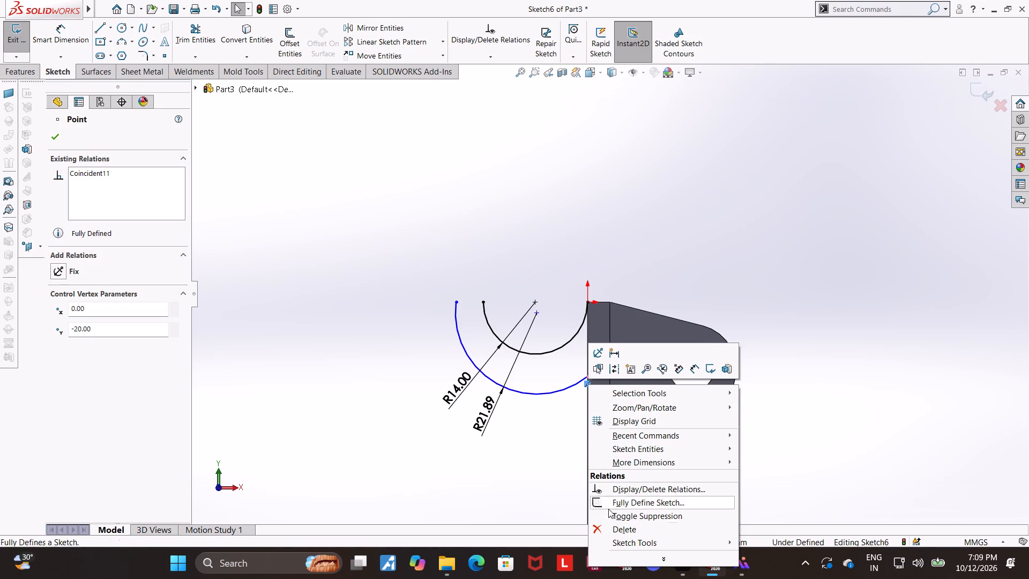
left_click(612, 529)
left_click_drag(586, 378, 593, 340)
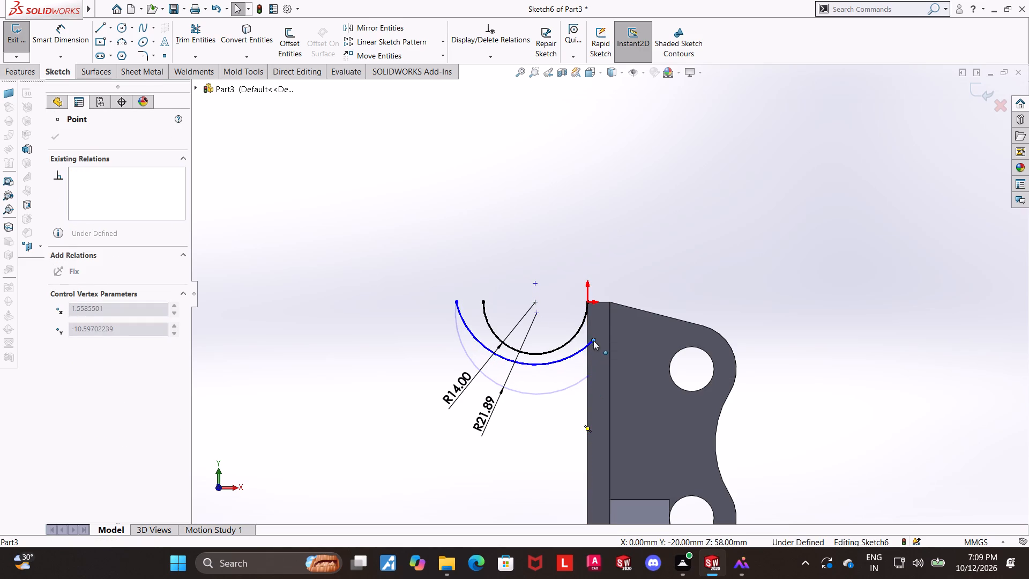
left_click_drag(593, 340, 592, 346)
Make the outer arc concentric with the 14 mm arc.
left_click(564, 404)
left_click(551, 352)
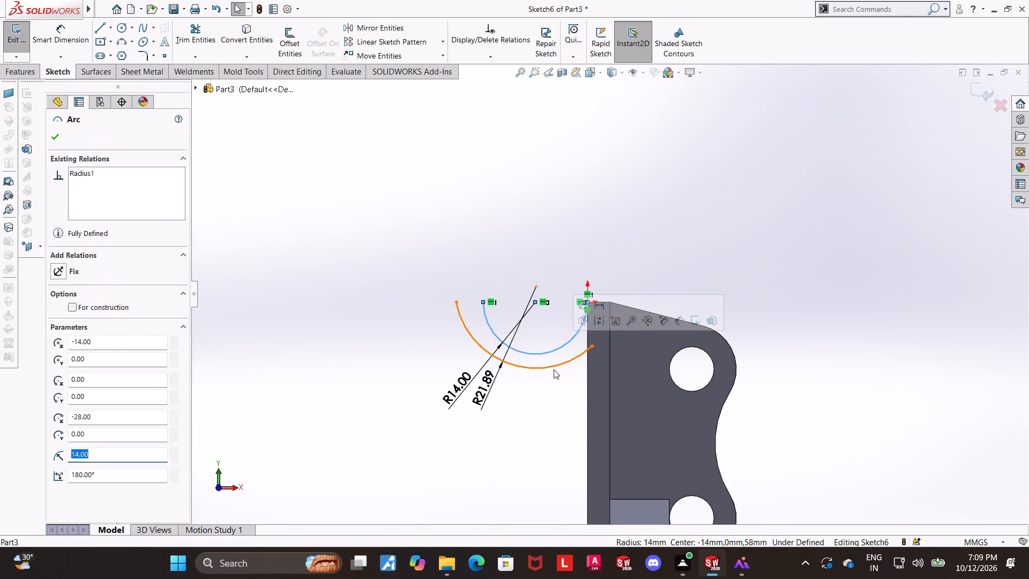
left_click(554, 369, "ctrl")
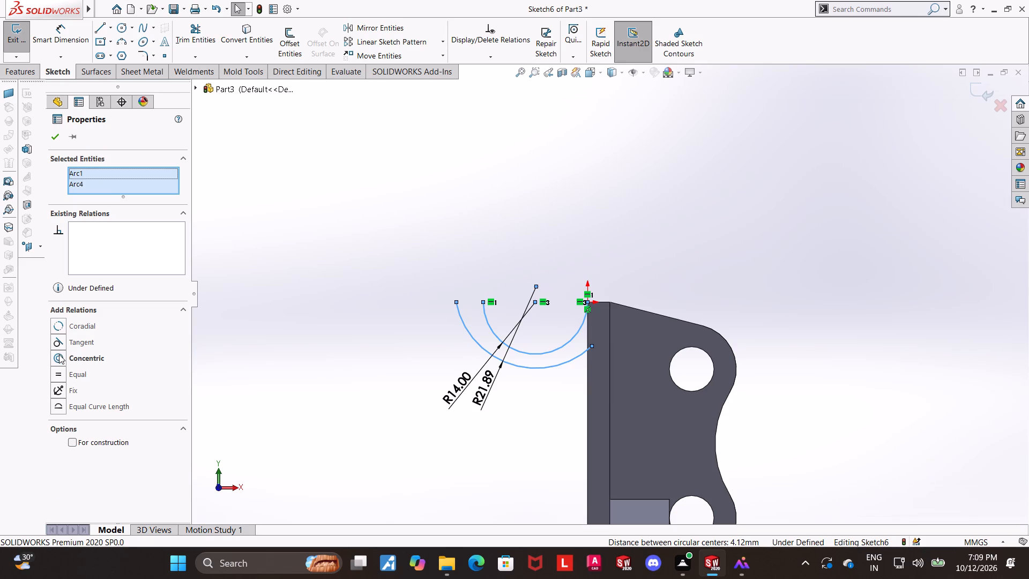
left_click(59, 354)
key("Escape")
key("Escape")
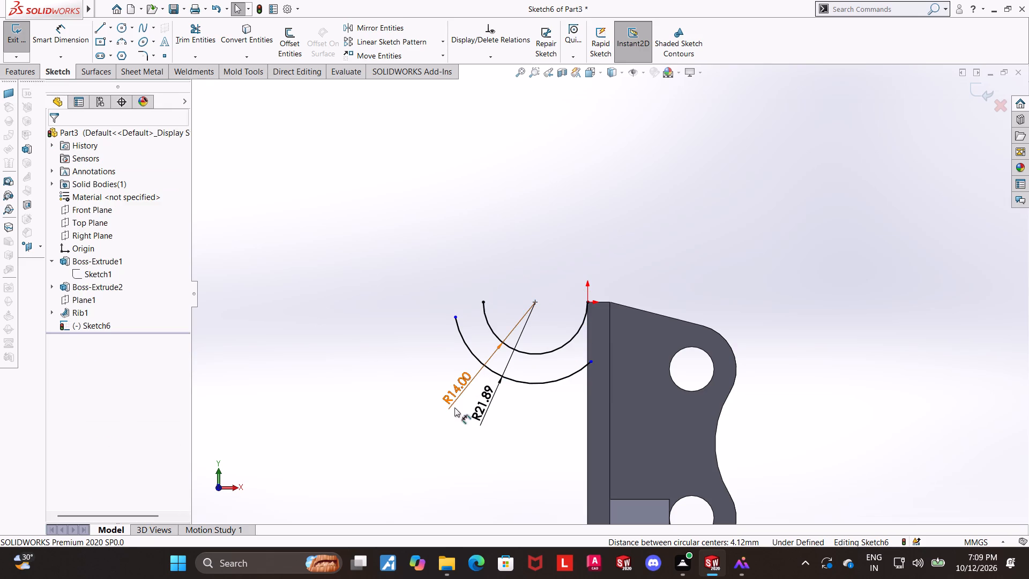
Set the outer arc's radius to 19 mm.
double_click(480, 410)
key("1")
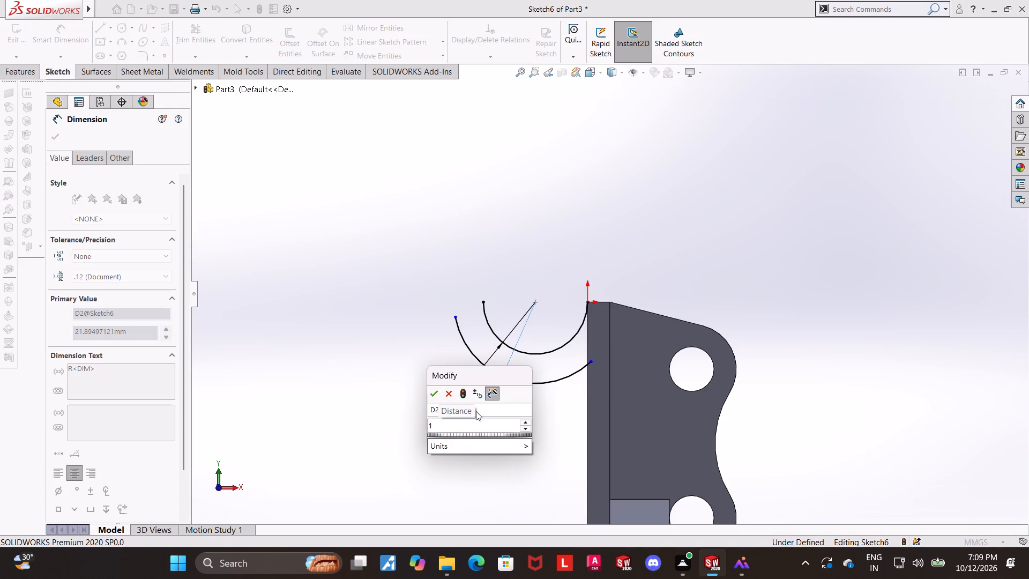
key("9")
key("Return")
key("Escape")
key("Escape")
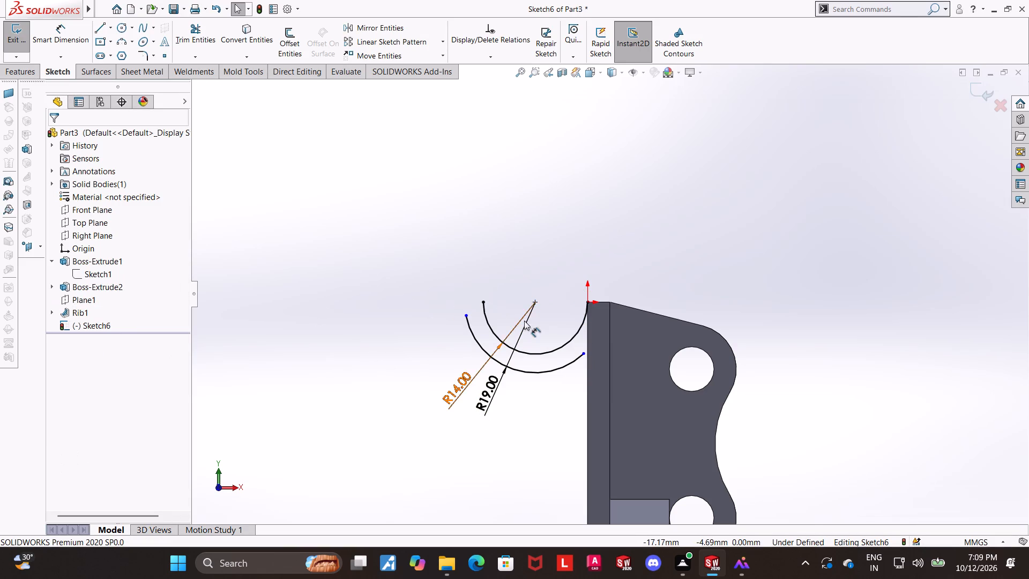
Make the free ends of the outer and inner arcs, away from the plate, horizontal to each other.
scroll(524, 321, "down", 2)
left_click(450, 308, "ctrl")
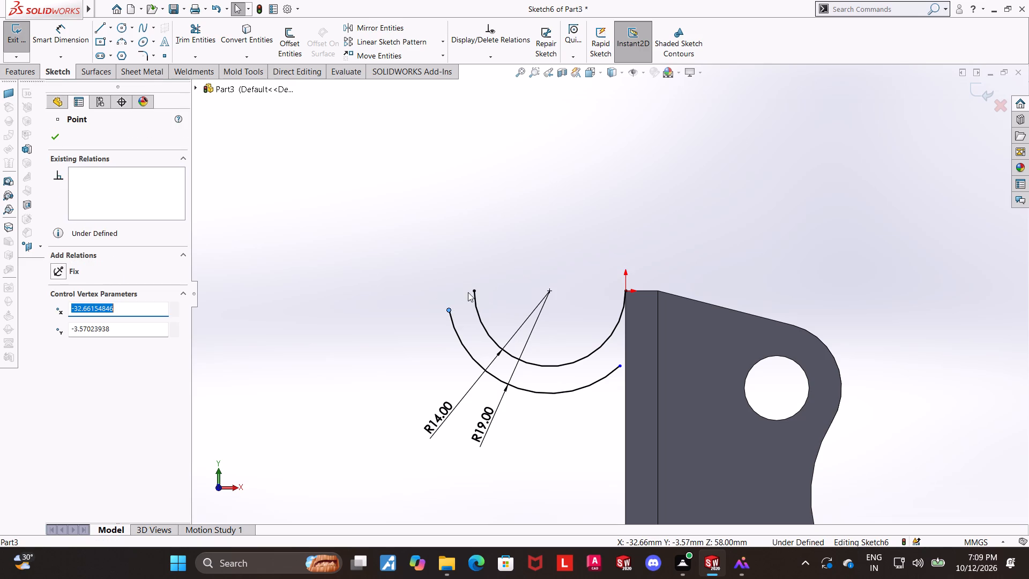
left_click(471, 293, "ctrl")
left_click(58, 326)
key("Escape")
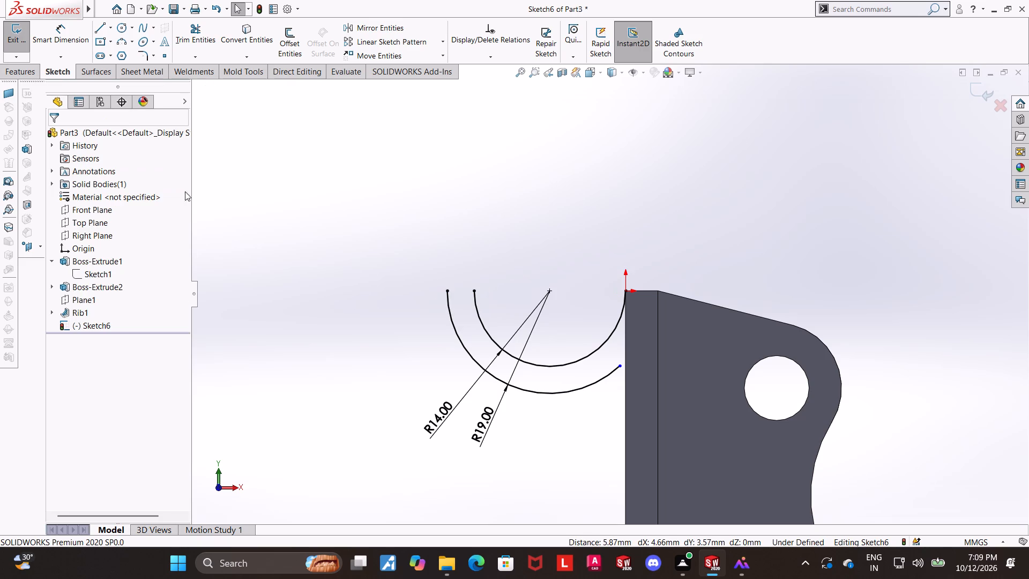
key("Escape")
Sketch the hook's straight end: a vertical line about 14.7 mm up from the outer arc, 5 mm across, and back down to the inner arc.
left_click(103, 30)
left_click(446, 291)
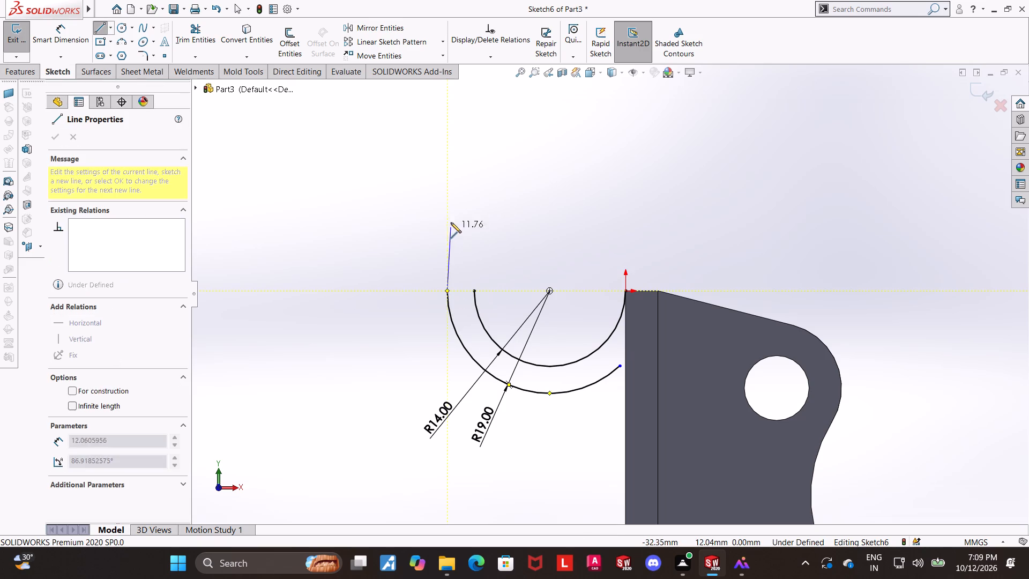
left_click(449, 211)
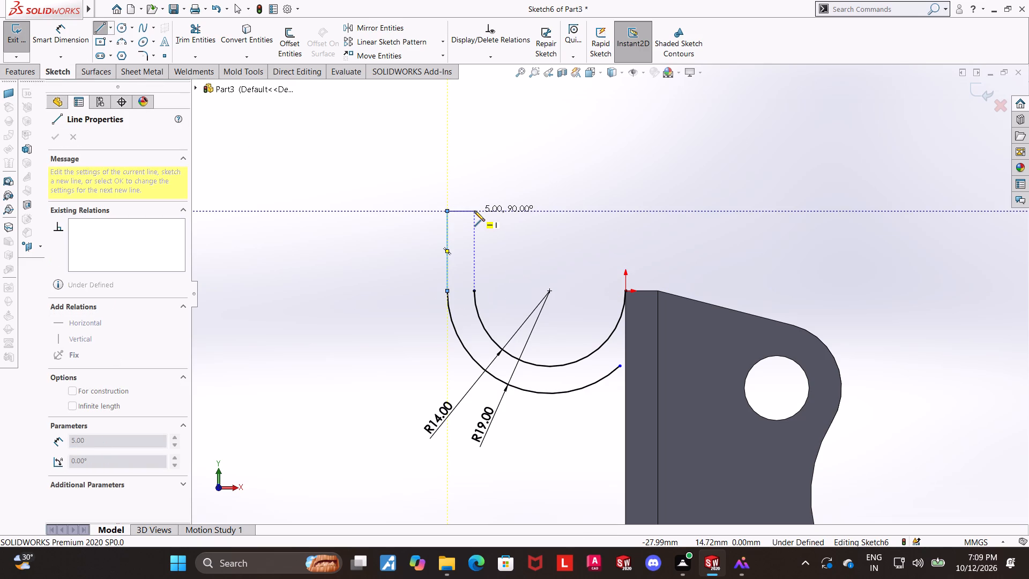
left_click(474, 211)
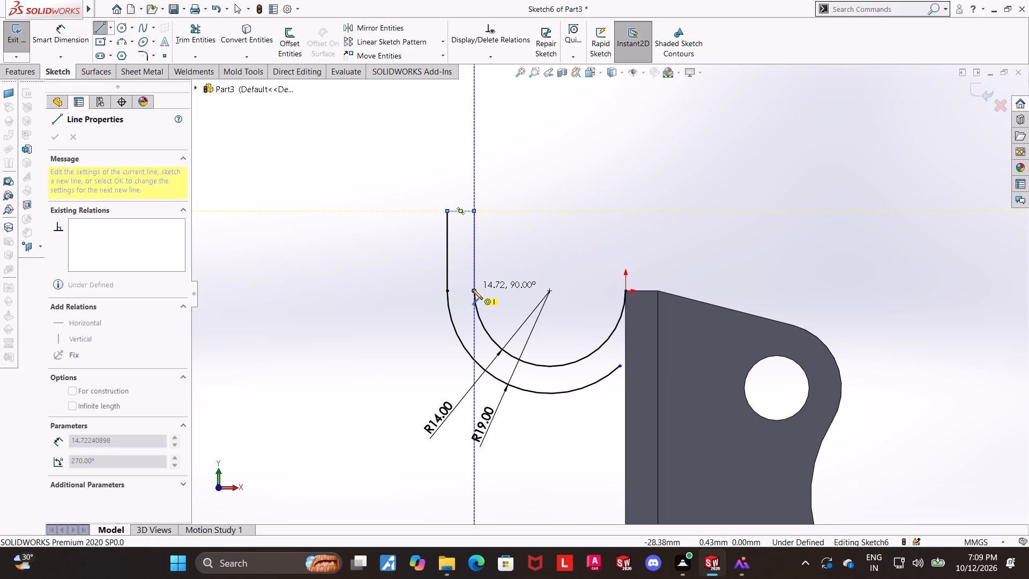
left_click(472, 291)
key("Escape")
key("Escape")
key("Escape")
key("Escape")
Dimension the height of the hook's straight end as 11 mm, from the outer arc's end to the short top line.
left_click(75, 29)
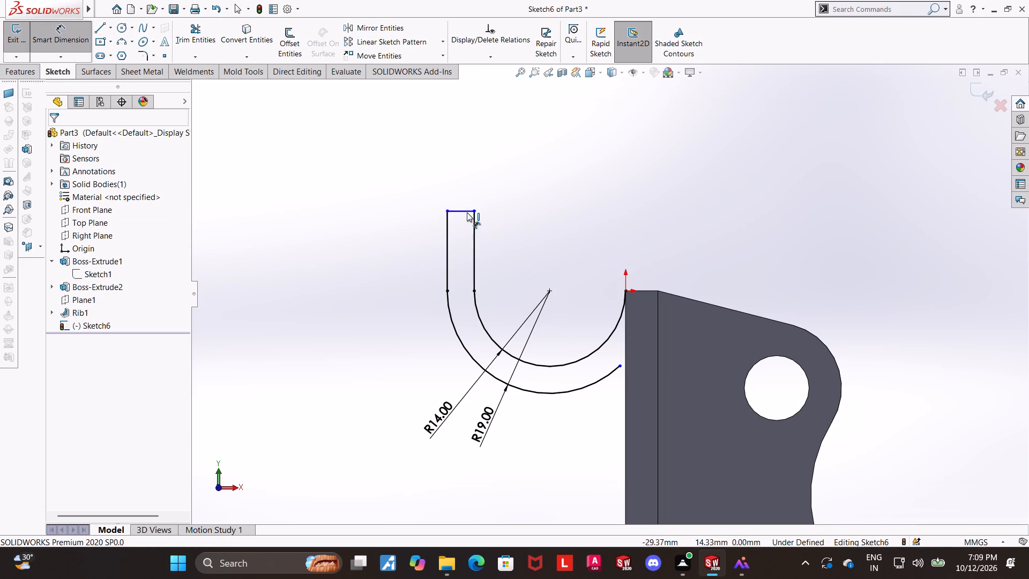
left_click(467, 212)
left_click(449, 291)
left_click(414, 261)
type("11")
key("Return")
key("Escape")
key("Escape")
key("Escape")
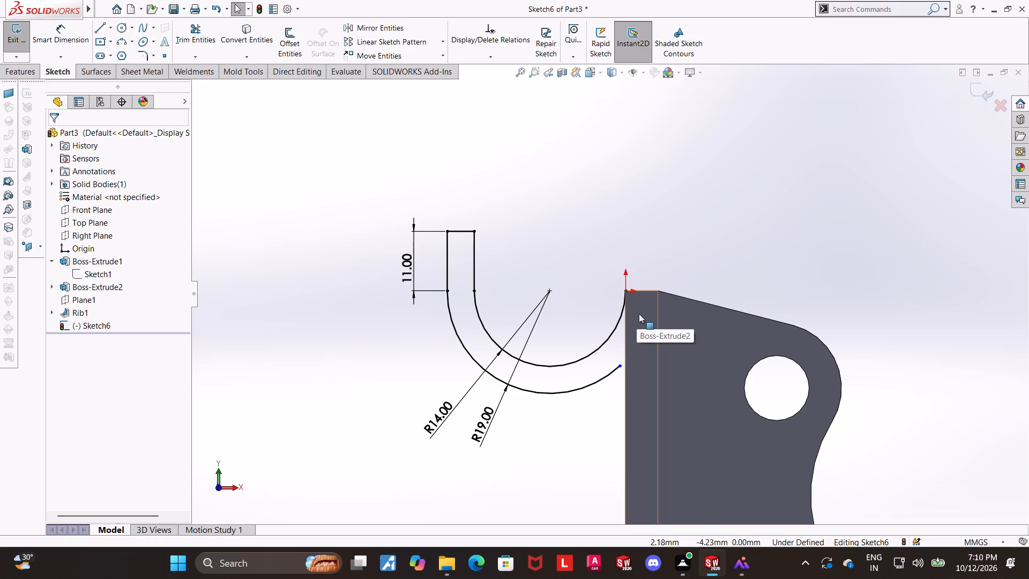
Make the free end of the outer arc coincident with the plate's vertical edge.
left_click(623, 367)
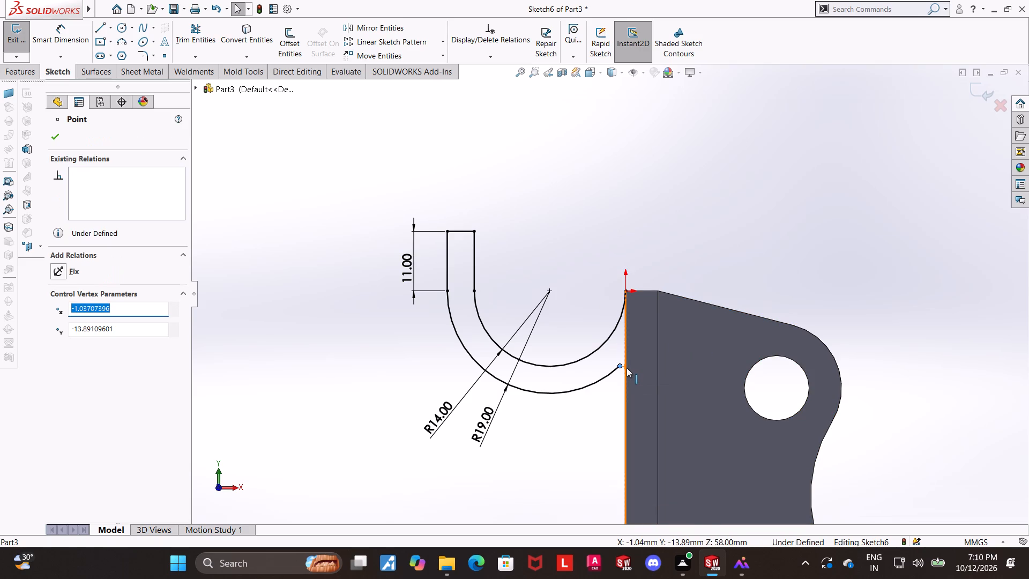
left_click(627, 368, "ctrl")
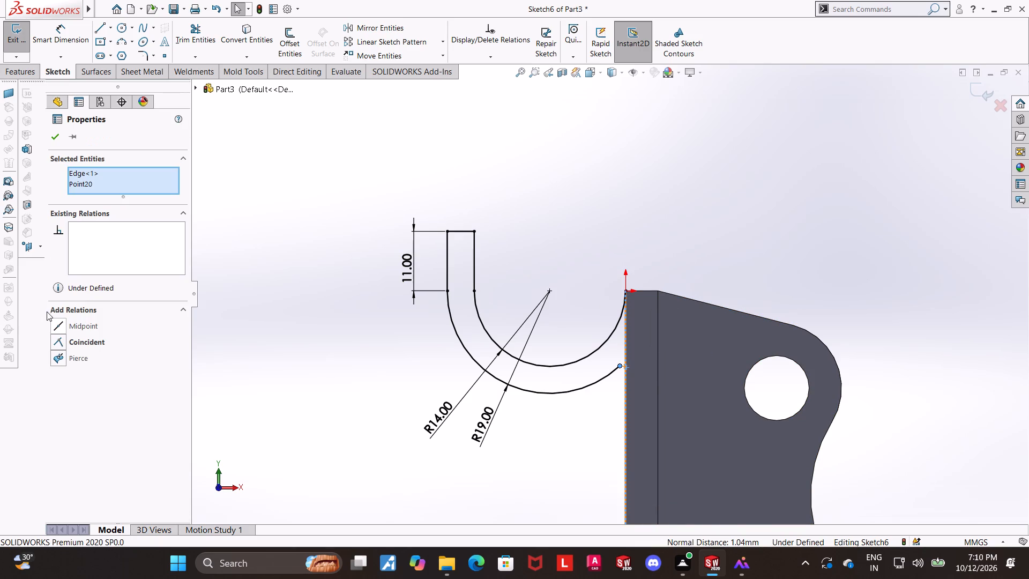
left_click(59, 344)
key("Escape")
key("Escape")
key("Escape")
scroll(344, 336, "up", 2)
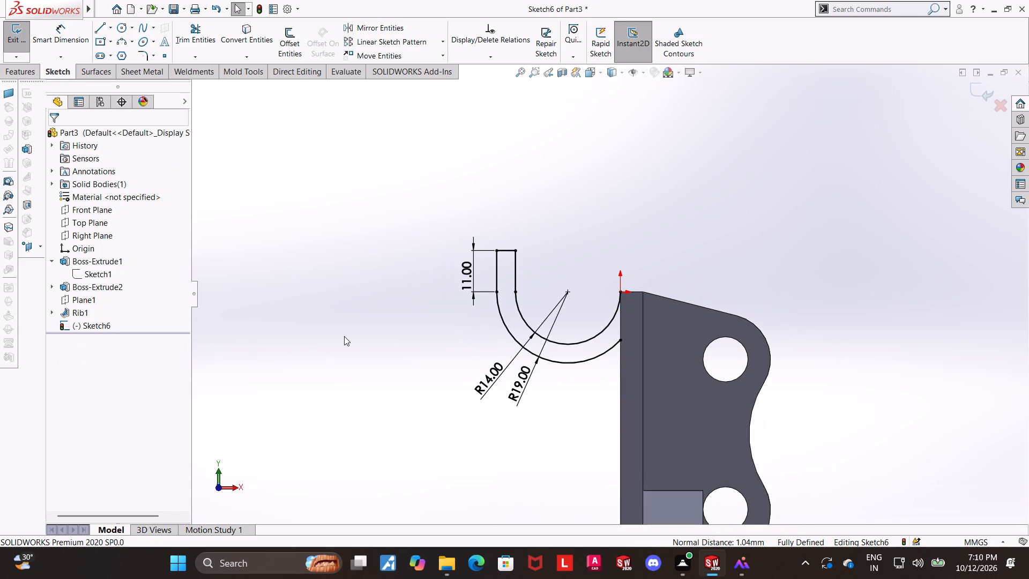
scroll(474, 349, "down", 4)
scroll(728, 406, "up", 6)
scroll(738, 389, "down", 2)
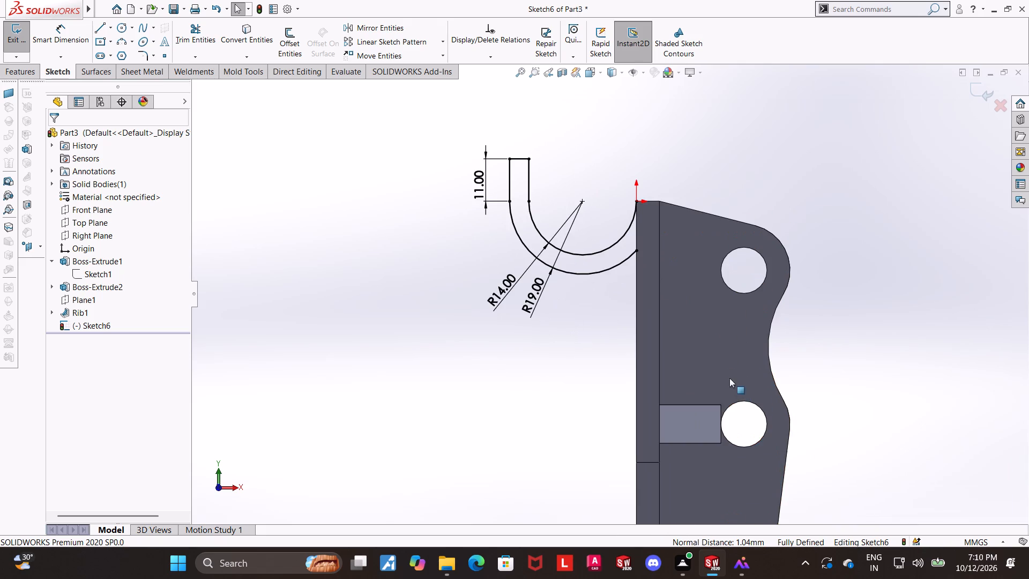
key("Escape")
key("Escape")
key("Escape")
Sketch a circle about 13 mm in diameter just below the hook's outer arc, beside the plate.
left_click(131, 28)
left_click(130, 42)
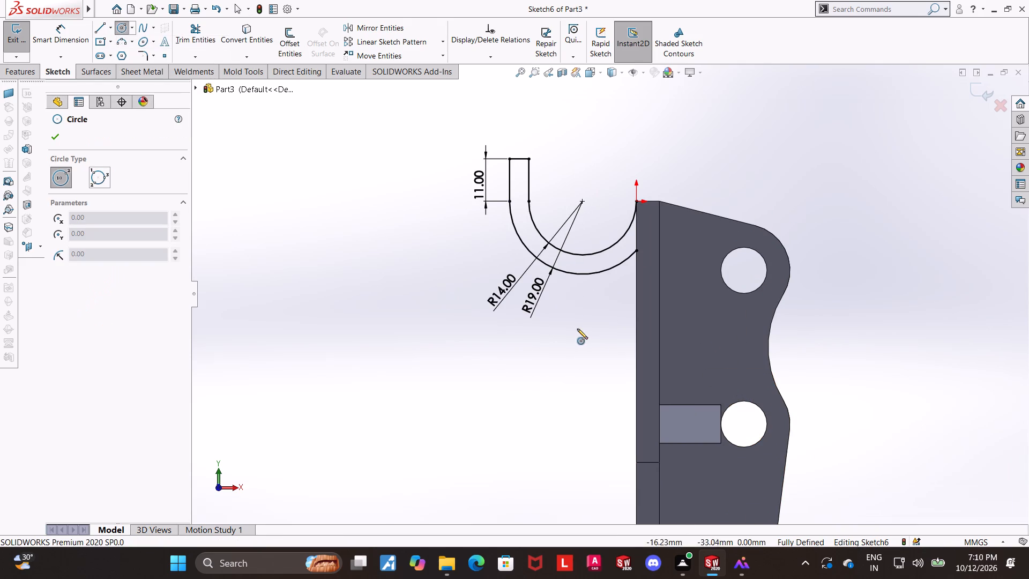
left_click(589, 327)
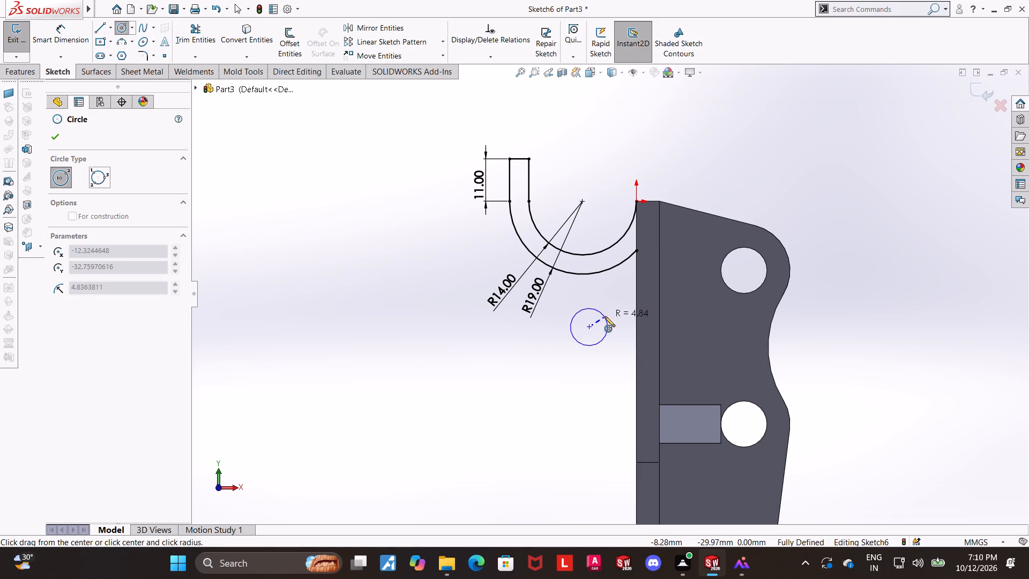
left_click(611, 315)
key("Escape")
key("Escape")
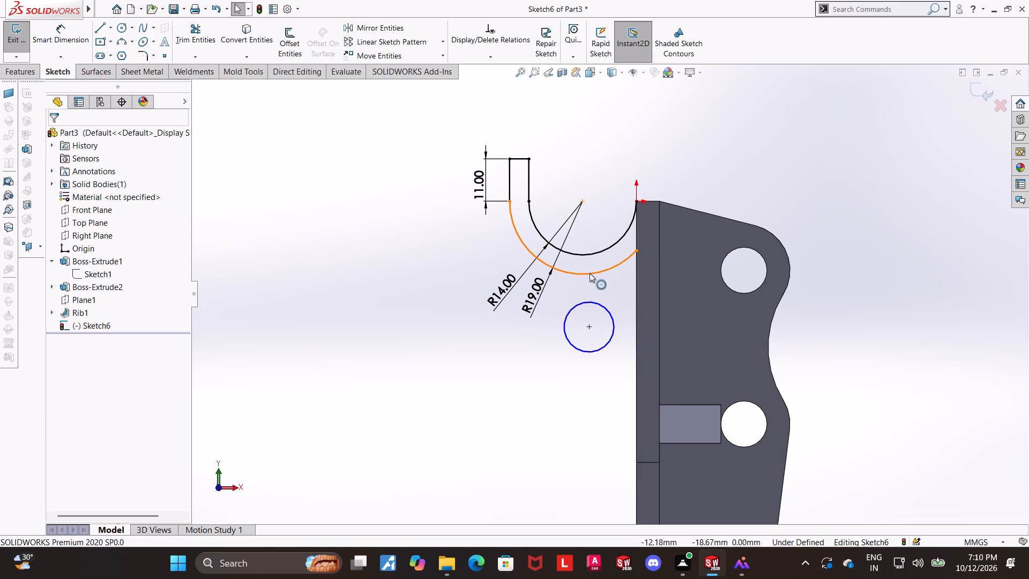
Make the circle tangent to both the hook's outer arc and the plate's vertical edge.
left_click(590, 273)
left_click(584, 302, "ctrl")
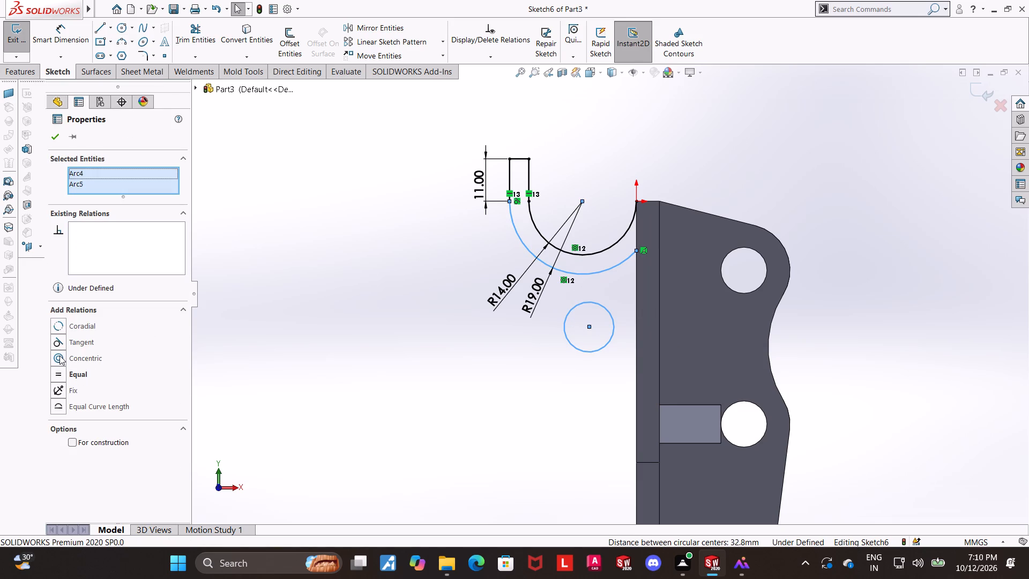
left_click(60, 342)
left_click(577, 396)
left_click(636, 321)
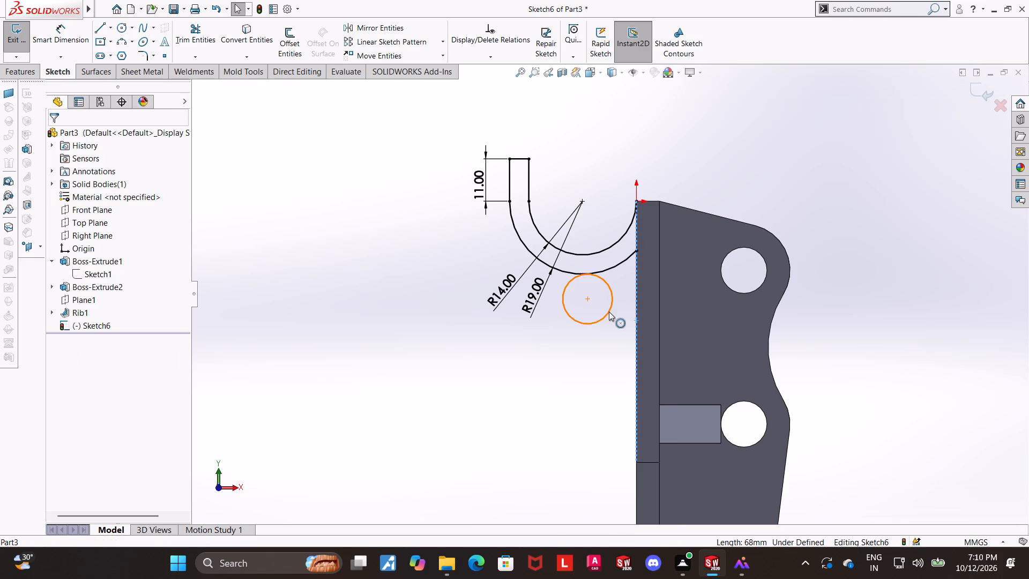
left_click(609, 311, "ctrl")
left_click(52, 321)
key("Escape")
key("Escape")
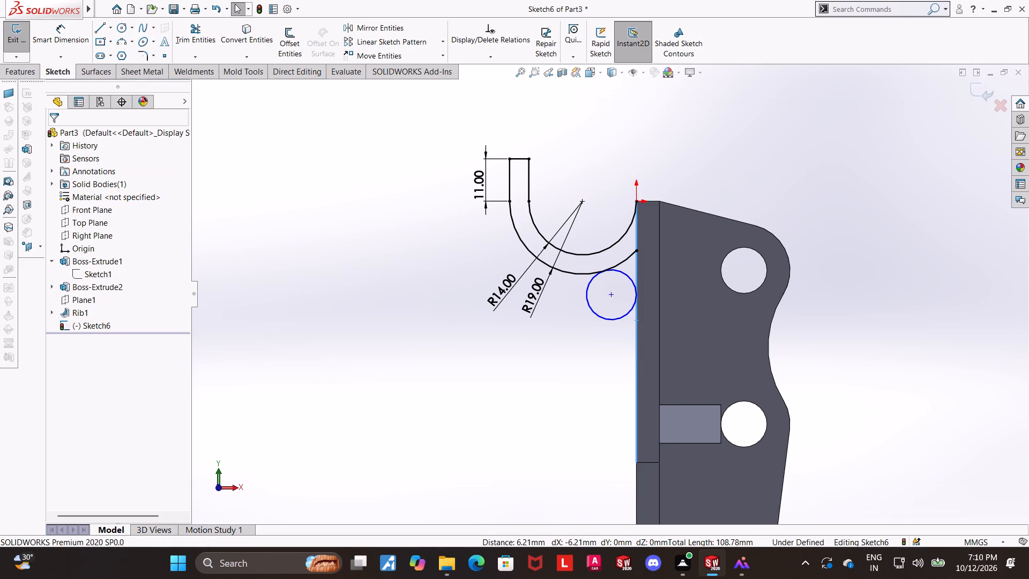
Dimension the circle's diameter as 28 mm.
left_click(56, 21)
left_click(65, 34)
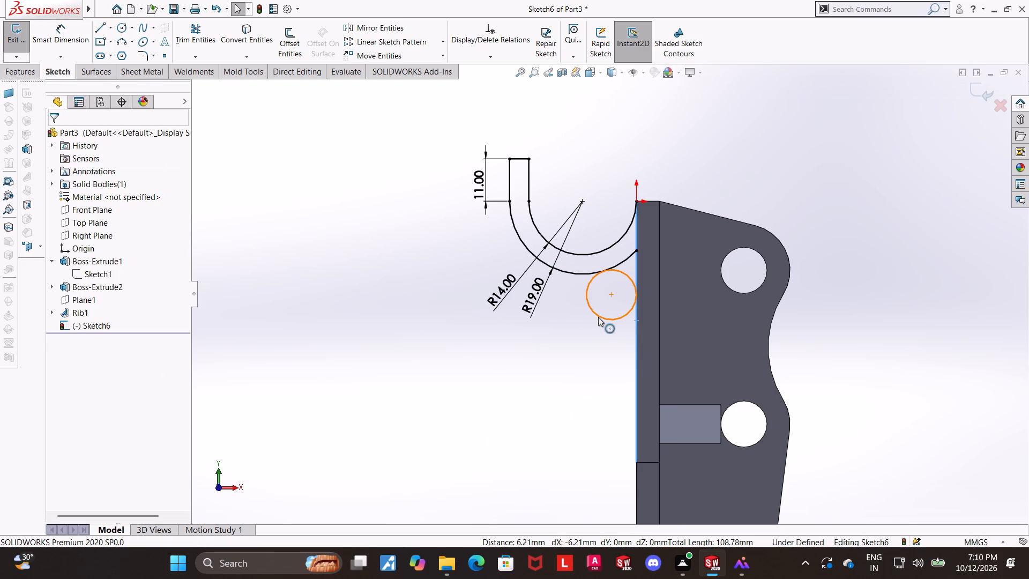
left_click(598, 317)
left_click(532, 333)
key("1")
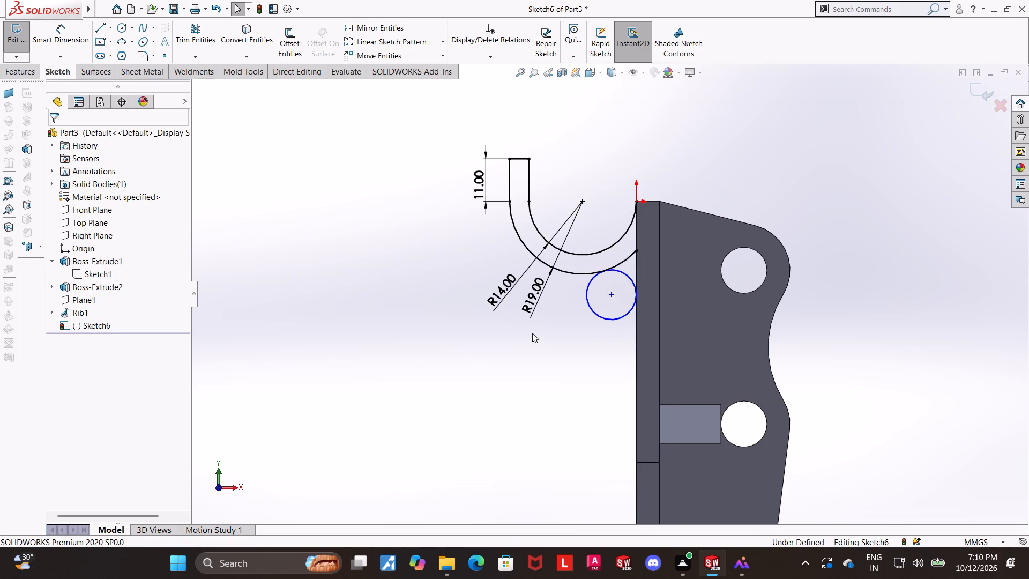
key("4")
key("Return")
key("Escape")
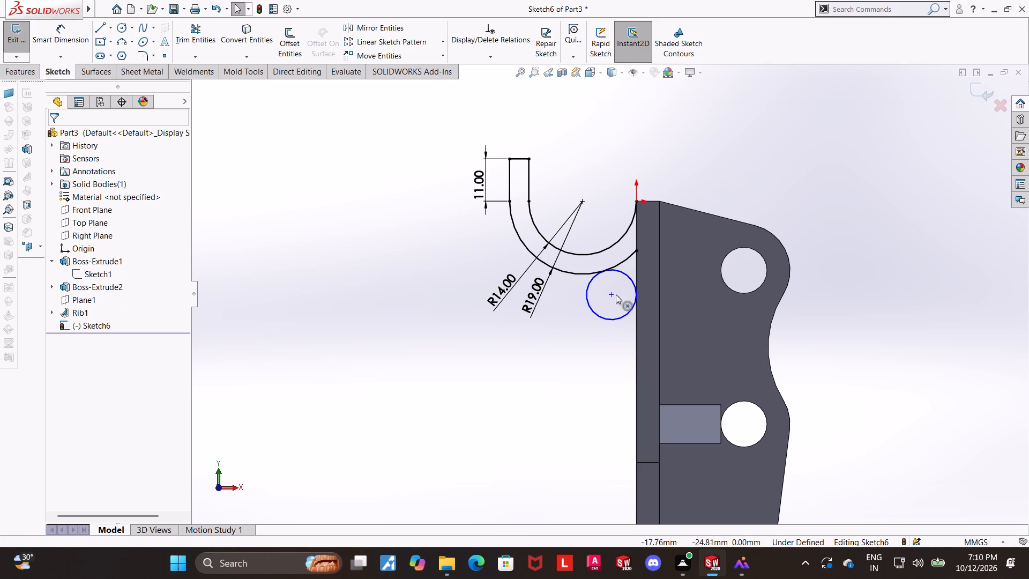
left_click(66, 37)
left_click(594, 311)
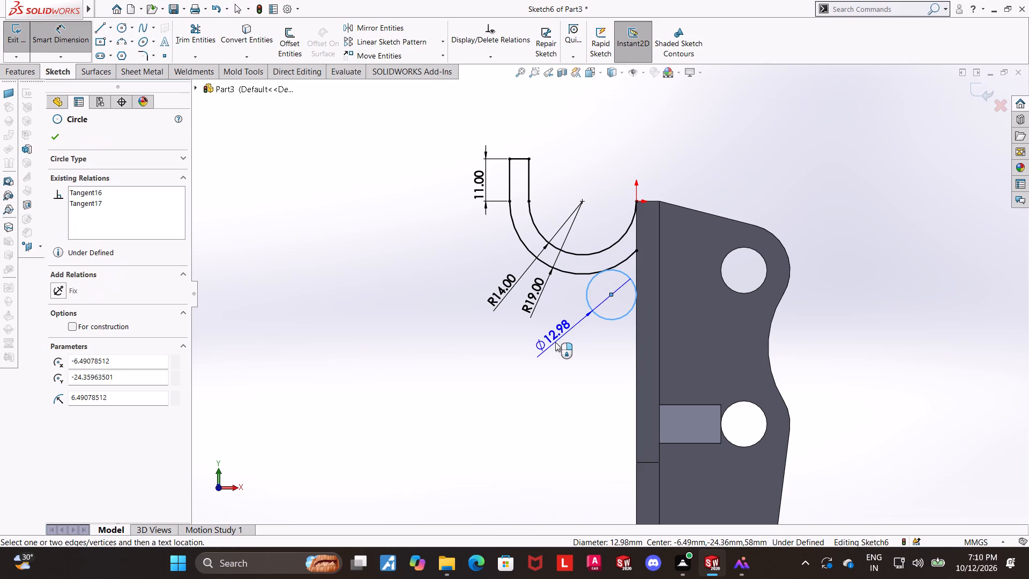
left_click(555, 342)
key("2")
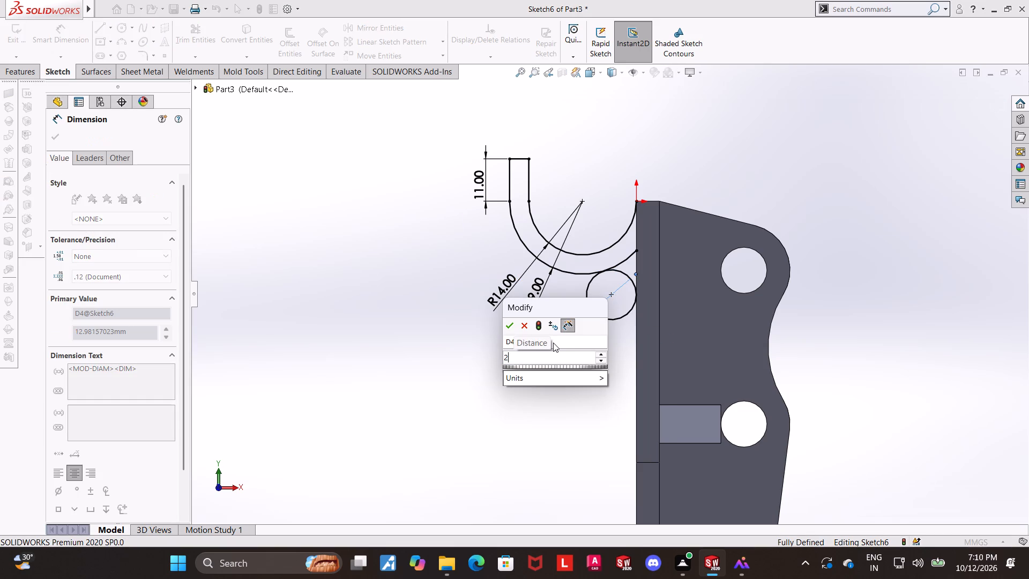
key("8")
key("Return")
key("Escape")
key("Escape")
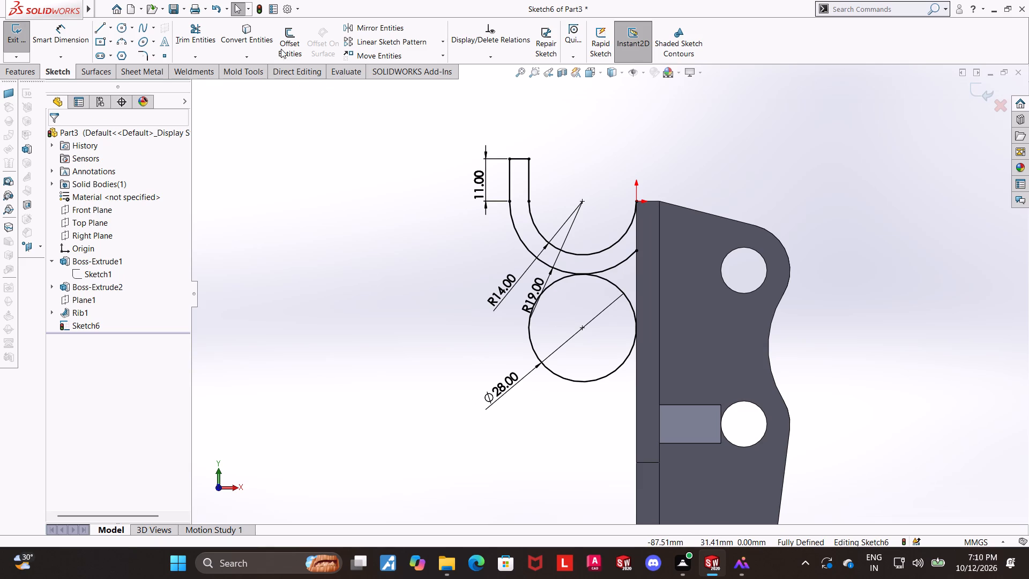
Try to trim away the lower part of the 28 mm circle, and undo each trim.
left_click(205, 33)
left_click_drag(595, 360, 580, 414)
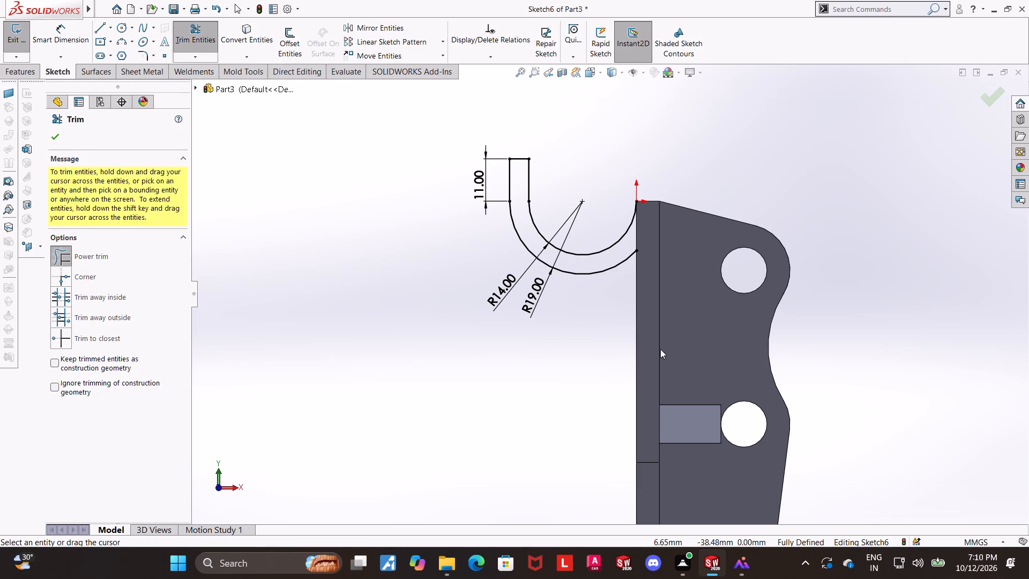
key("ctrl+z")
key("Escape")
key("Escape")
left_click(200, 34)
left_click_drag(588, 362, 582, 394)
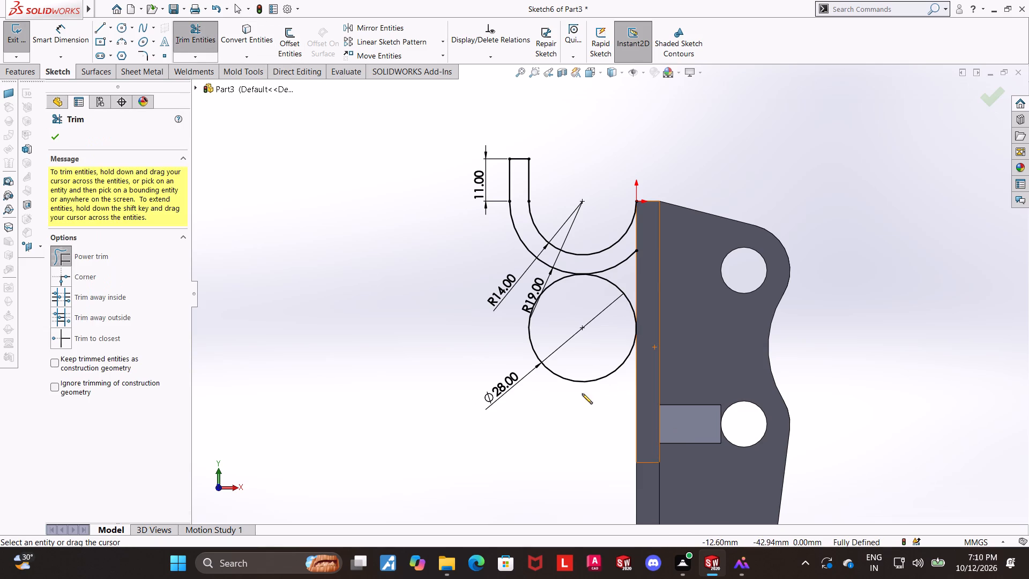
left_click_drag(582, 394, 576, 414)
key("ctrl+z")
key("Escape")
Check the existing relations between the 28 mm circle and the plate's vertical edge.
scroll(614, 280, "up", 3)
scroll(613, 288, "down", 6)
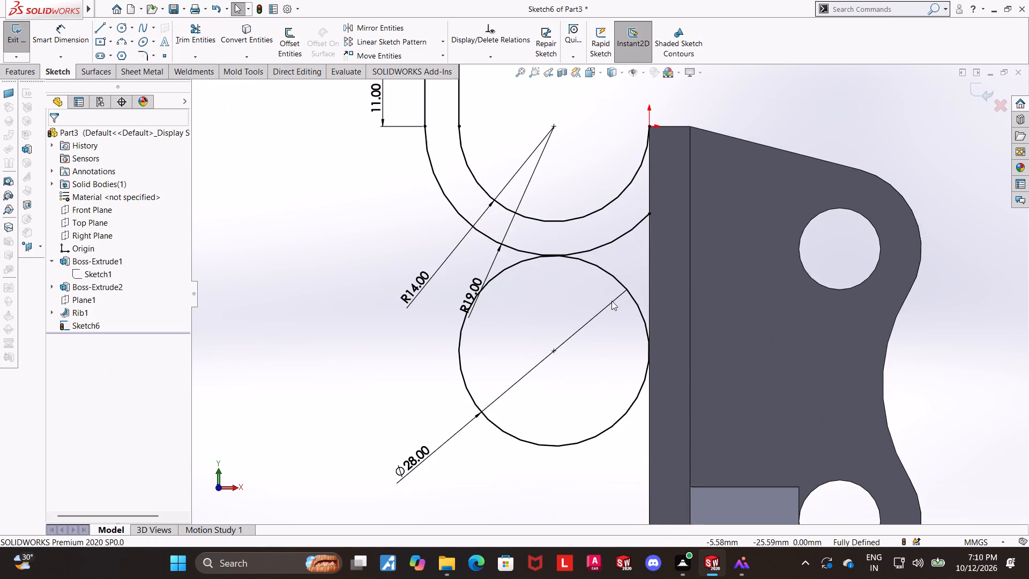
key("Escape")
scroll(647, 305, "down", 4)
key("Escape")
left_click(641, 358)
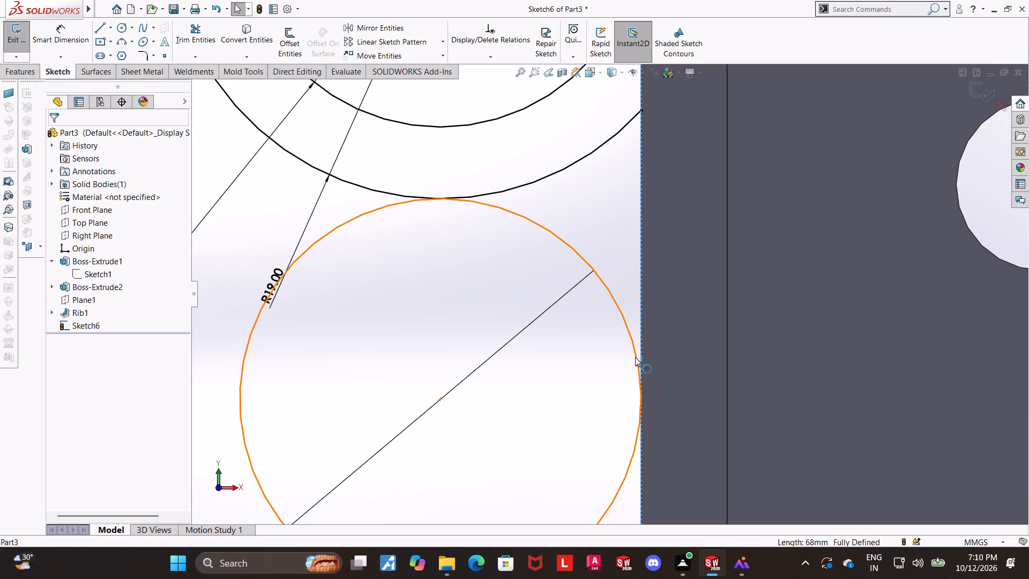
left_click(632, 356, "ctrl")
key("Escape")
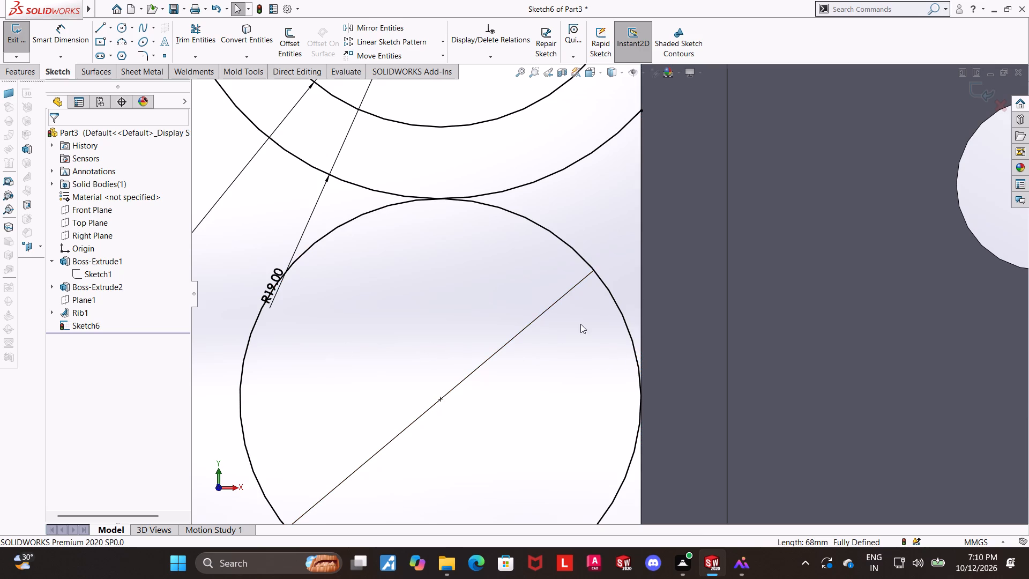
key("Escape")
left_click(618, 311)
left_click(642, 310, "ctrl")
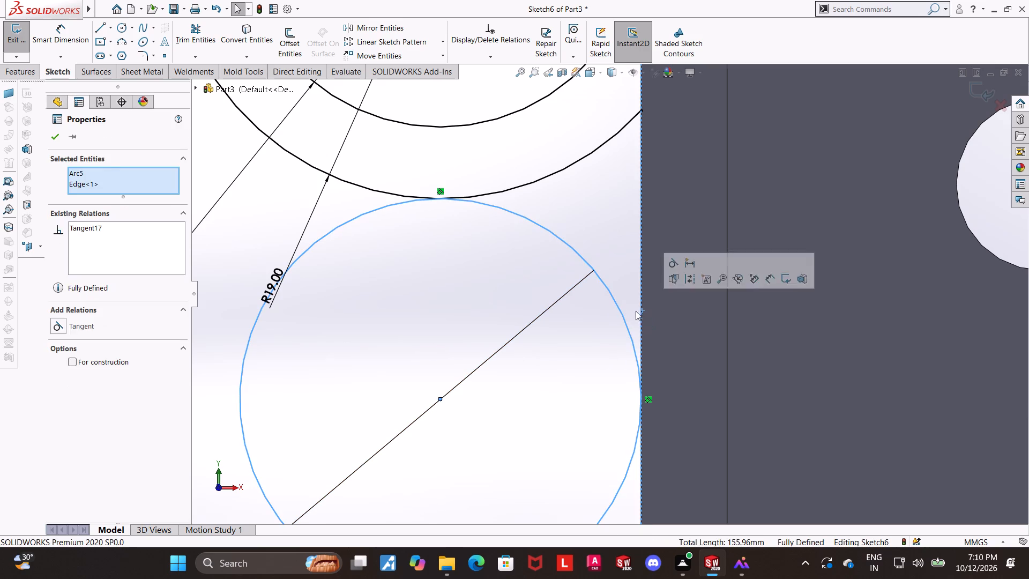
key("Escape")
key("Escape")
scroll(579, 292, "up", 3)
key("Escape")
key("Escape")
key("Escape")
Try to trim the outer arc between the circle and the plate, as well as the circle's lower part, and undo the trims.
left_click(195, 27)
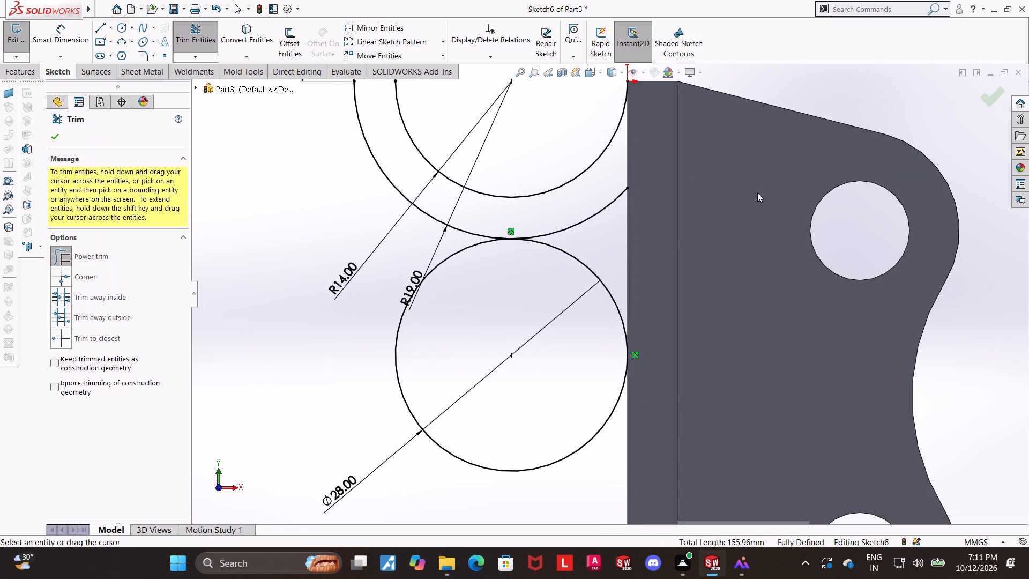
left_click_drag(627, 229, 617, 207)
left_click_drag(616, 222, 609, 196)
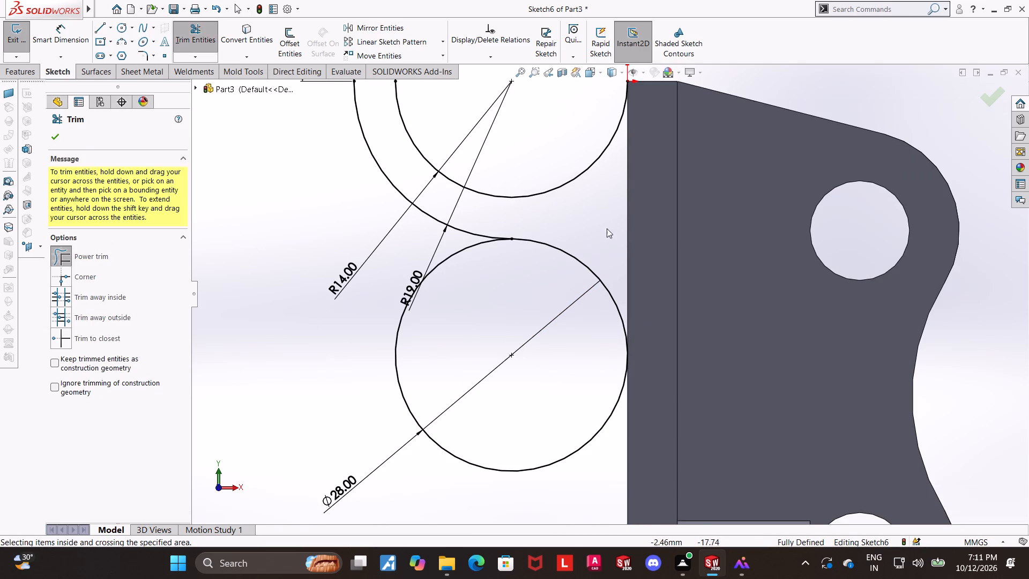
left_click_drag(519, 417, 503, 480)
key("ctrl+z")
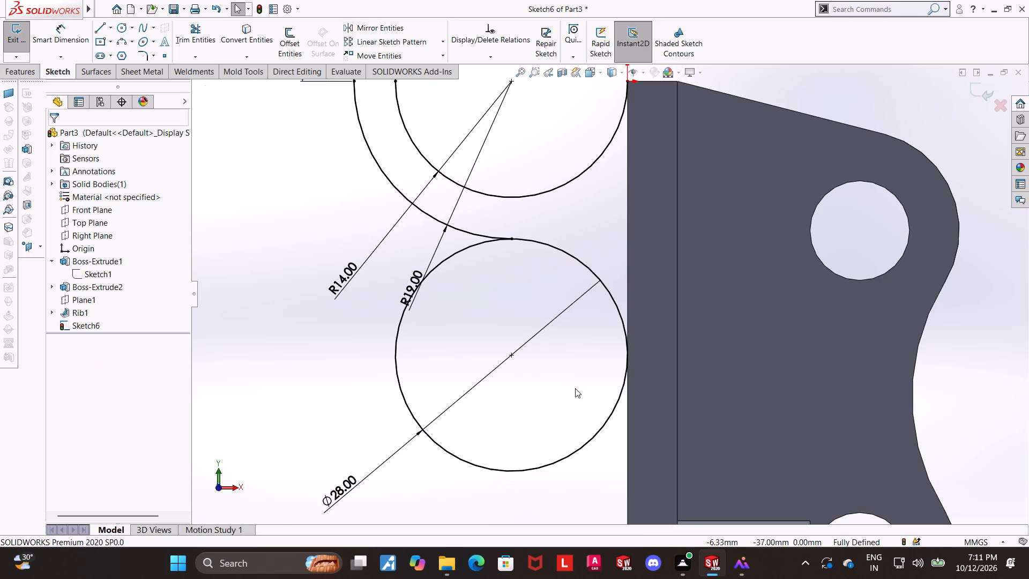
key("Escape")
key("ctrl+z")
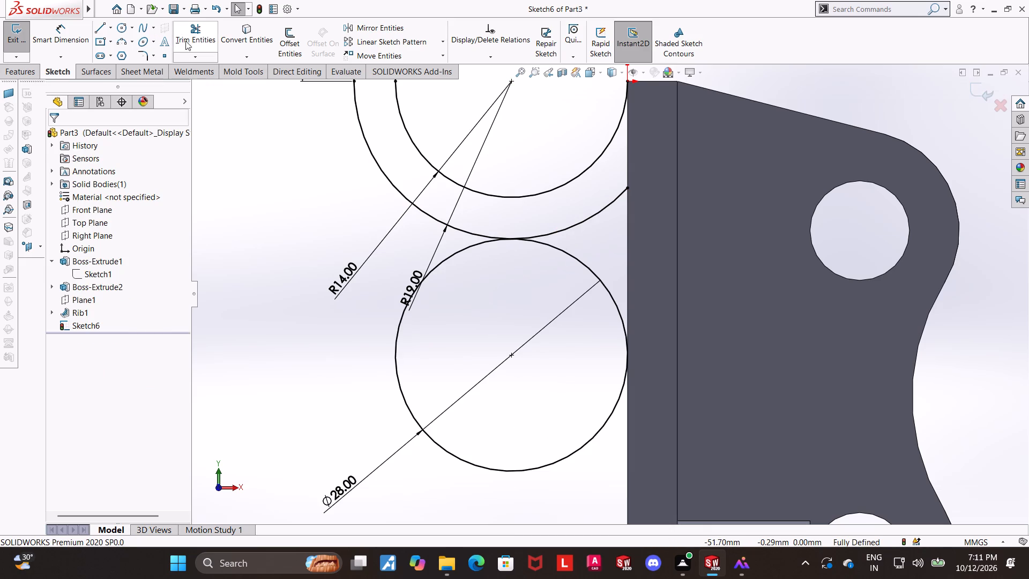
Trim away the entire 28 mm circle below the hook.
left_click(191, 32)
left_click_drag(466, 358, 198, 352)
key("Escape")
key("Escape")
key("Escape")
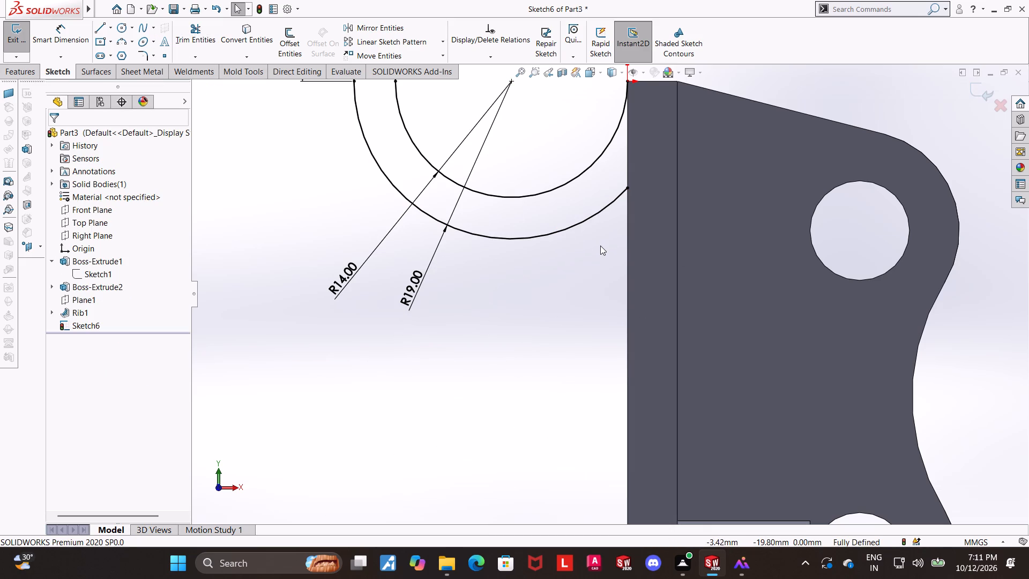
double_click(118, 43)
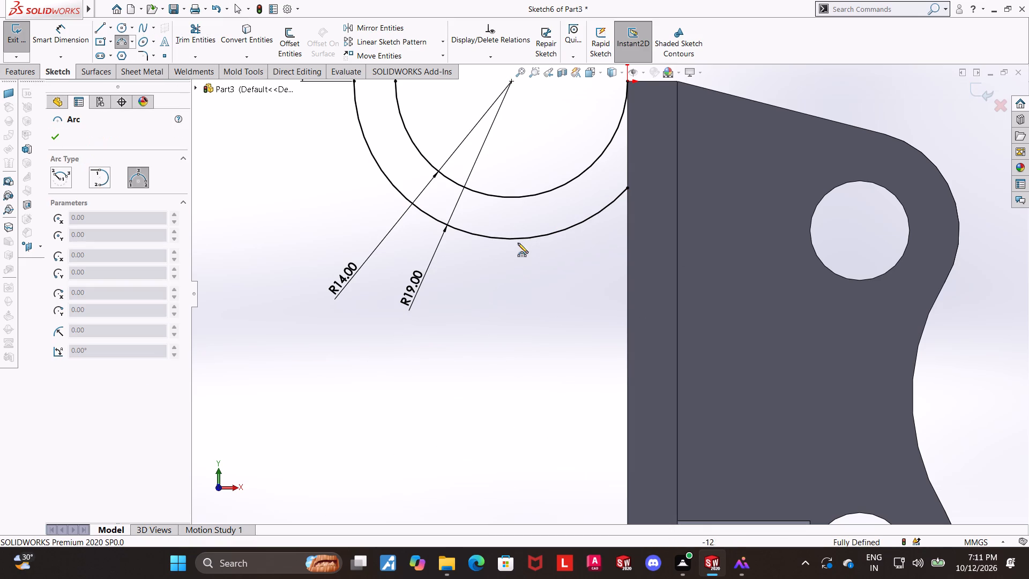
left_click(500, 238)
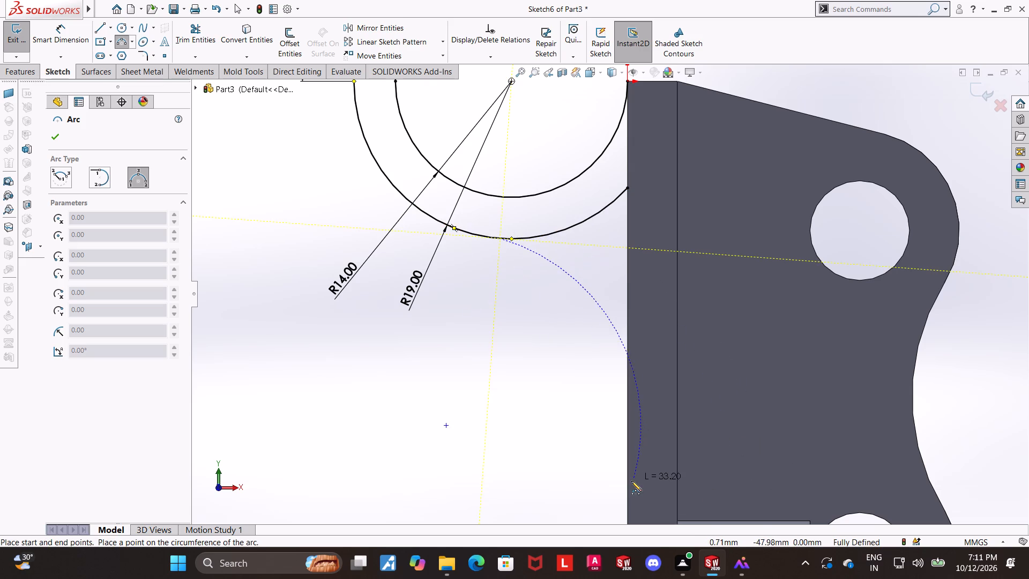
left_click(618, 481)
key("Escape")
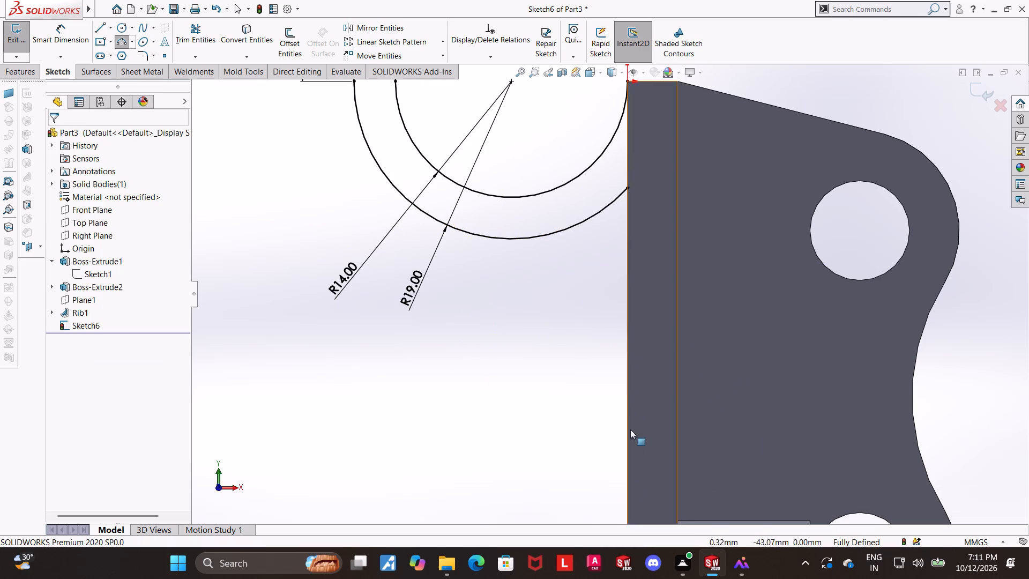
Sketch a three-point arc of about 22 mm radius from the hook's outer arc down to near the plate's vertical edge.
left_click(117, 43)
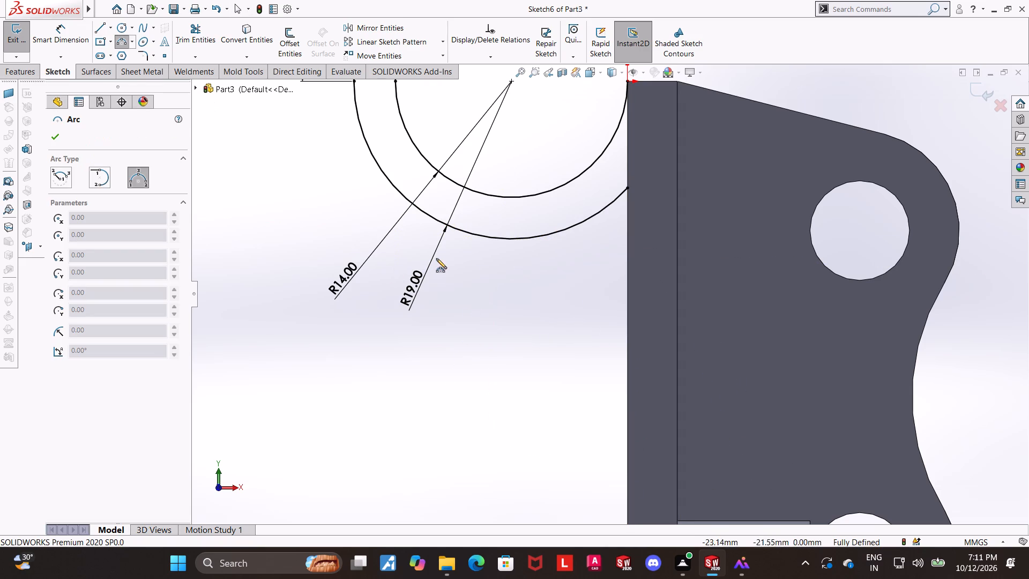
left_click(481, 236)
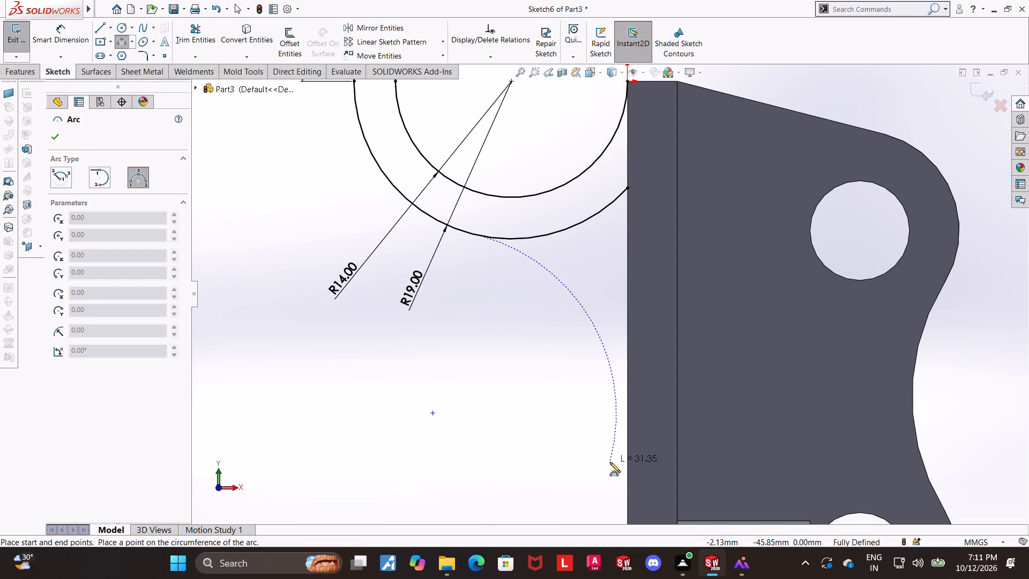
left_click(600, 467)
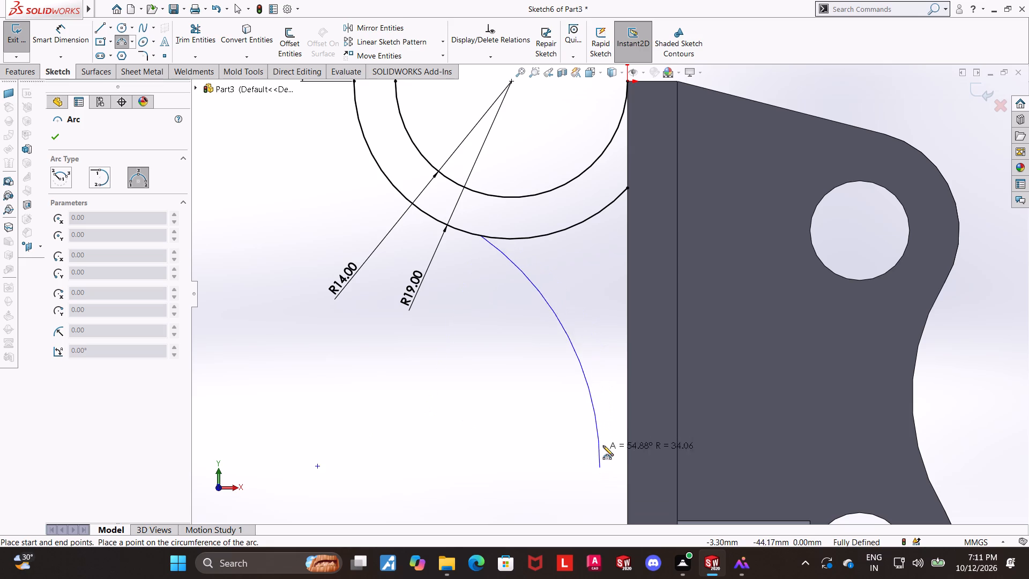
left_click(607, 436)
key("Escape")
key("Escape")
key("Escape")
Make the new arc tangent to the plate's vertical edge.
left_click(627, 418)
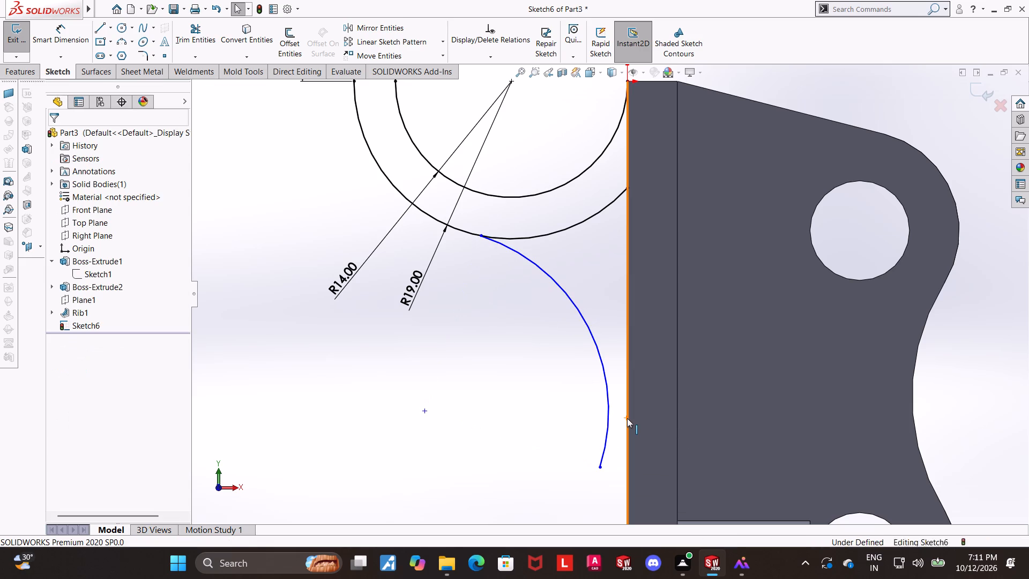
left_click(610, 417, "ctrl")
left_click(58, 329)
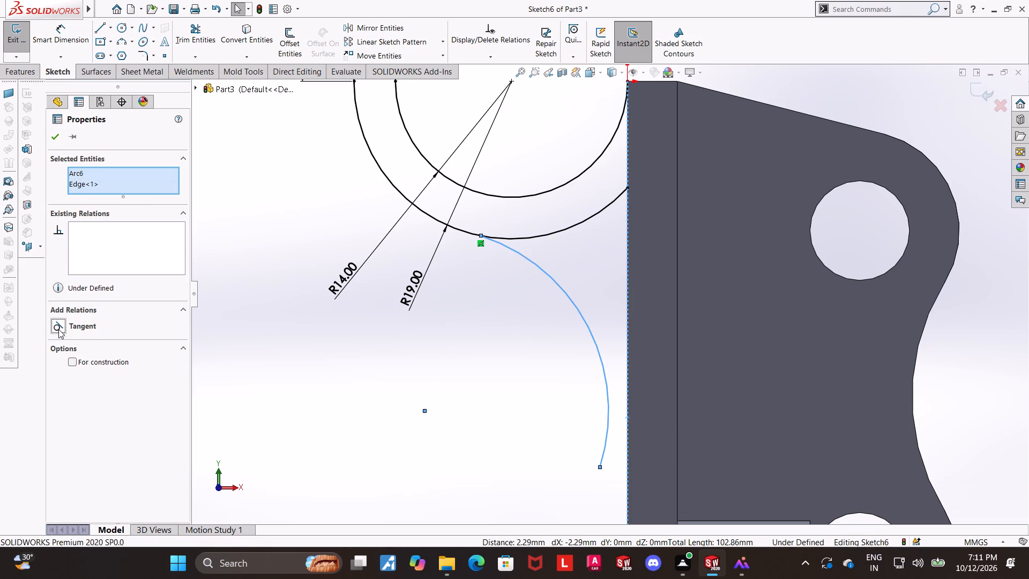
key("Escape")
key("Escape")
key("Escape")
Dimension the new arc's radius and set it to 14 mm.
left_click(77, 31)
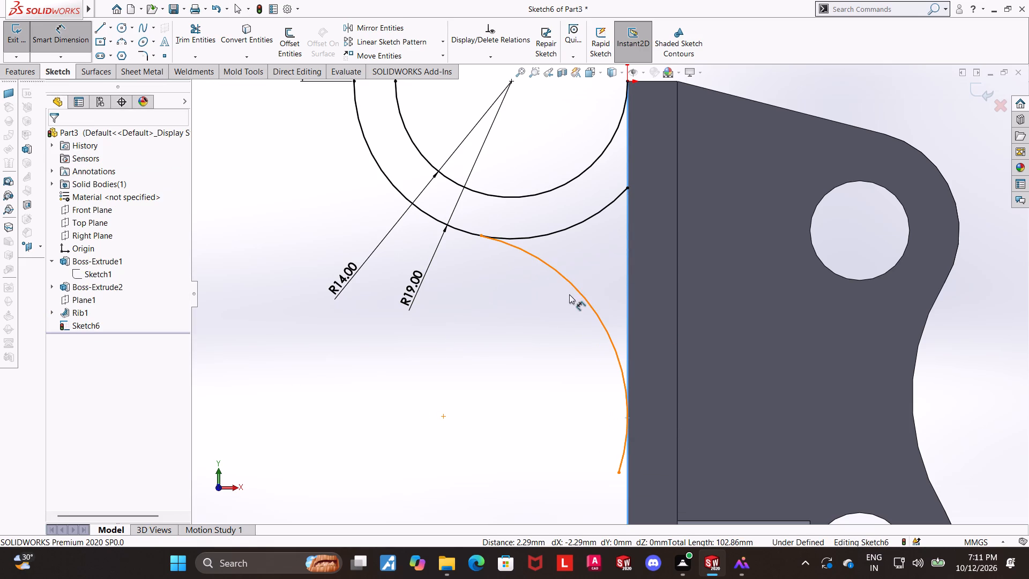
left_click(578, 294)
left_click(506, 316)
key("1")
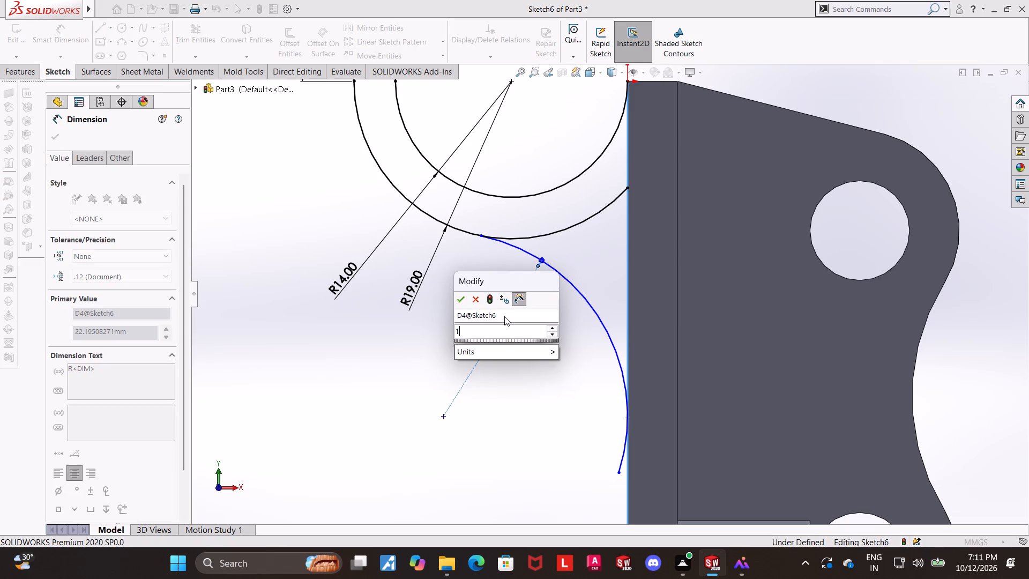
key("4")
key("Return")
key("Escape")
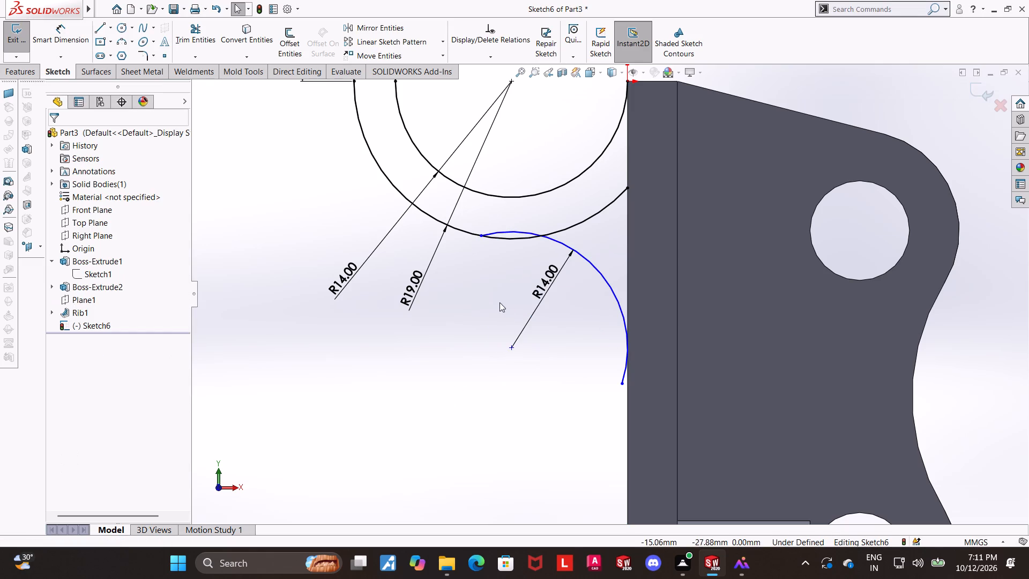
key("Escape")
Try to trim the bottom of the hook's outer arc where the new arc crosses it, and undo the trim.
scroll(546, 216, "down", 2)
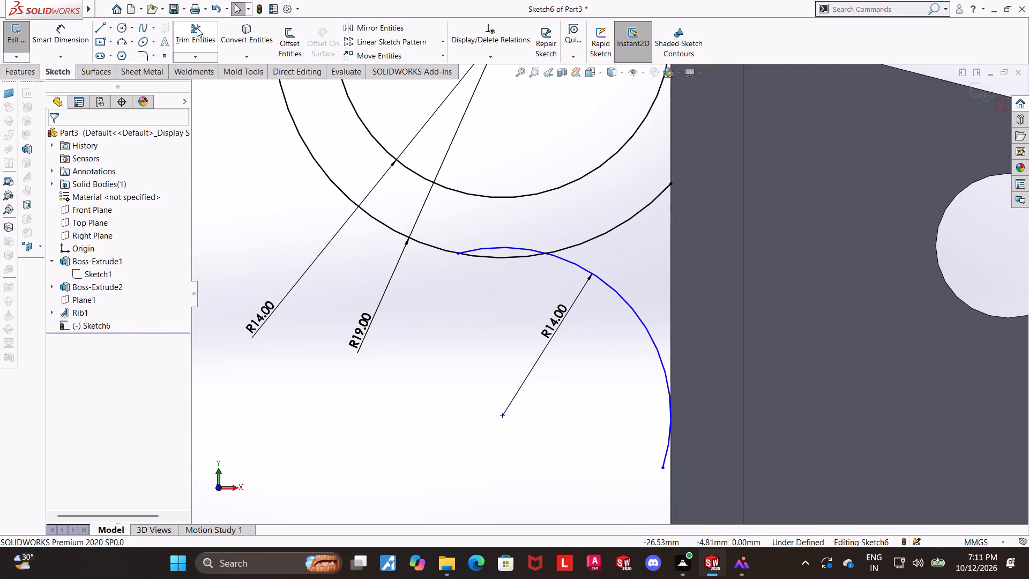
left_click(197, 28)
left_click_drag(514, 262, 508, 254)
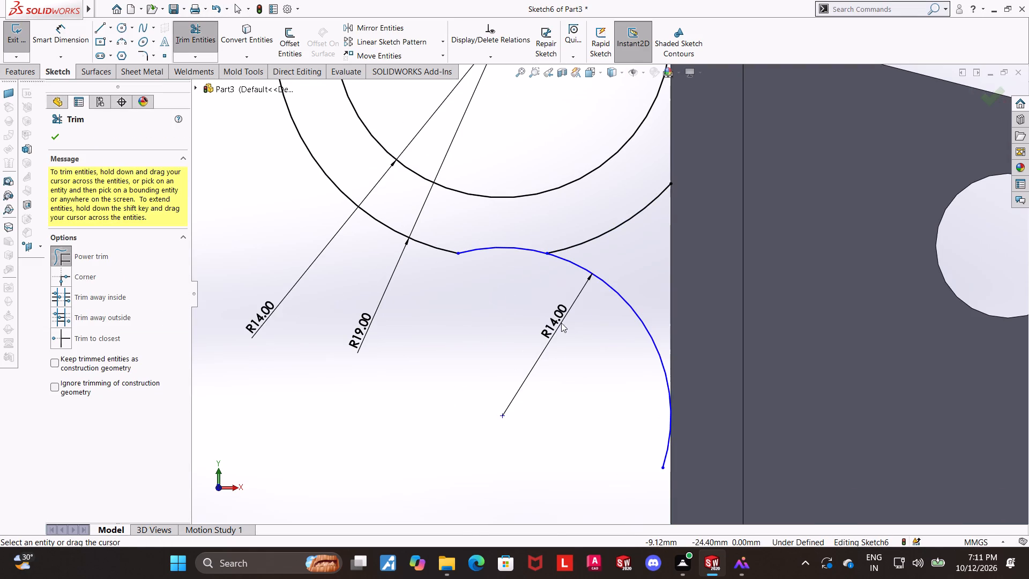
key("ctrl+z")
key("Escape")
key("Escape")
Make the new 14 mm support arc tangent to the hook's R19 outer arc.
left_click(449, 250)
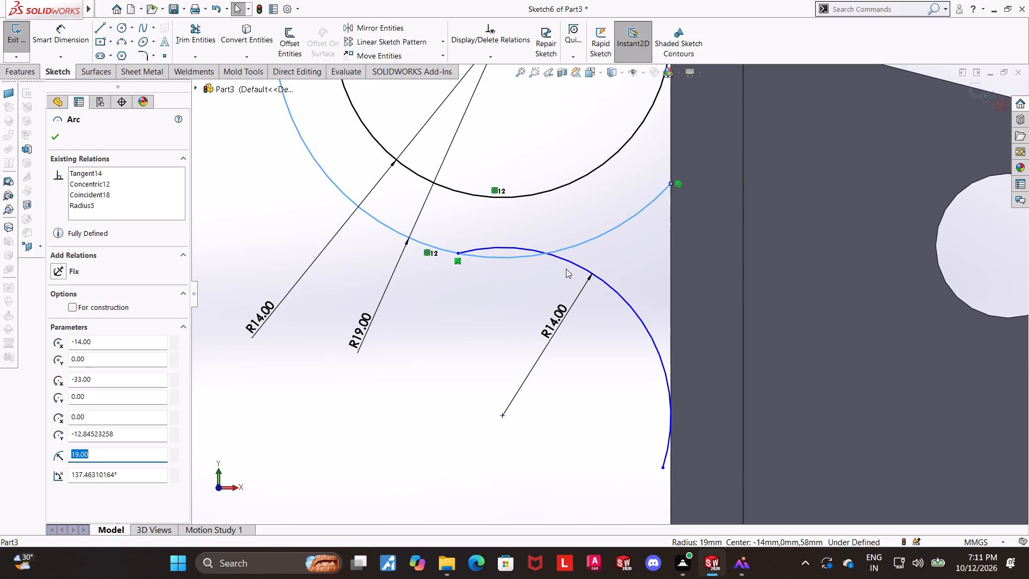
left_click(566, 263, "ctrl")
left_click(58, 338)
key("Escape")
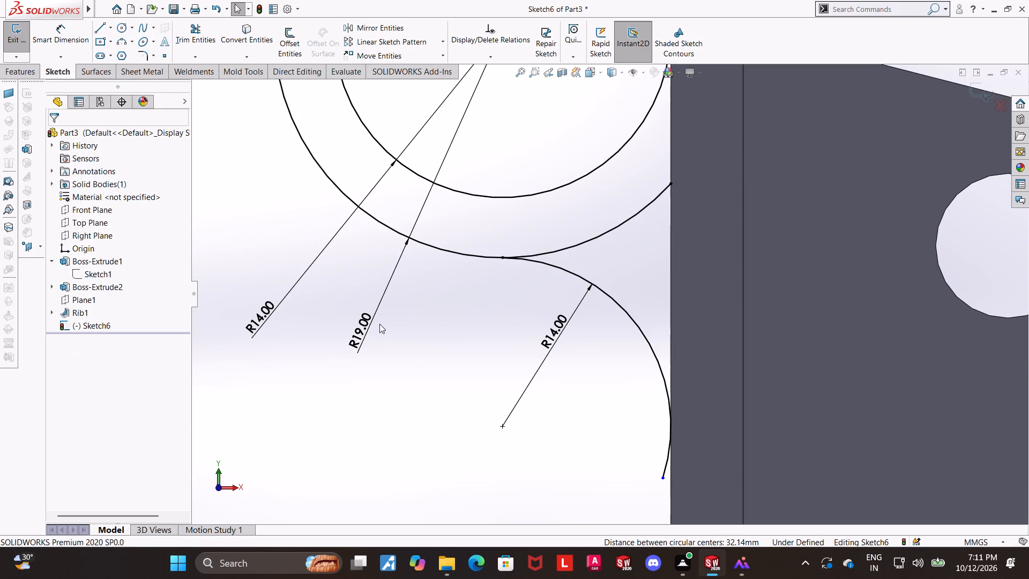
key("Escape")
key("Escape")
Trim away the hook's outer arc between its tangent point with the support arc and the plate.
left_click(178, 41)
left_click_drag(606, 254, 599, 217)
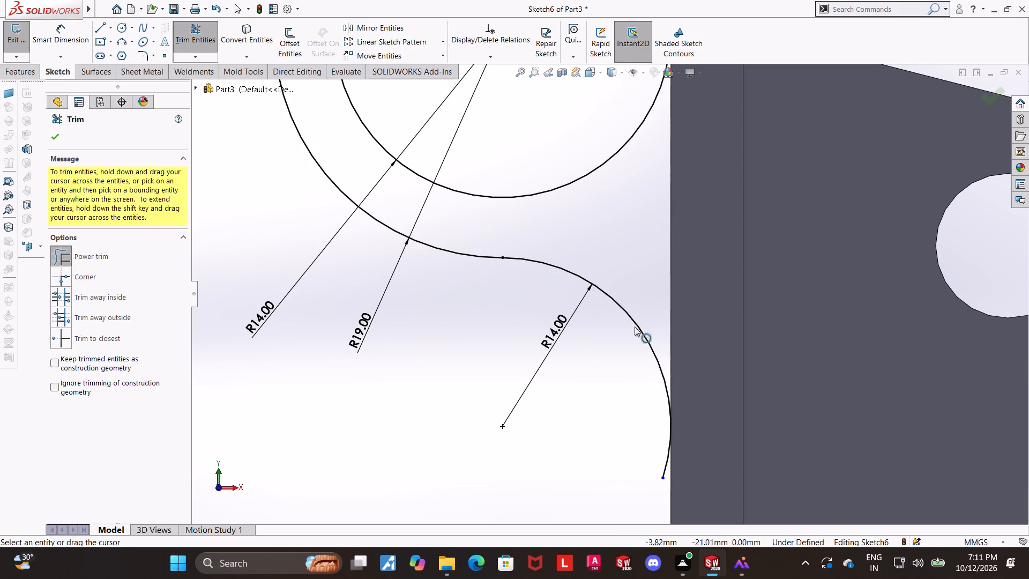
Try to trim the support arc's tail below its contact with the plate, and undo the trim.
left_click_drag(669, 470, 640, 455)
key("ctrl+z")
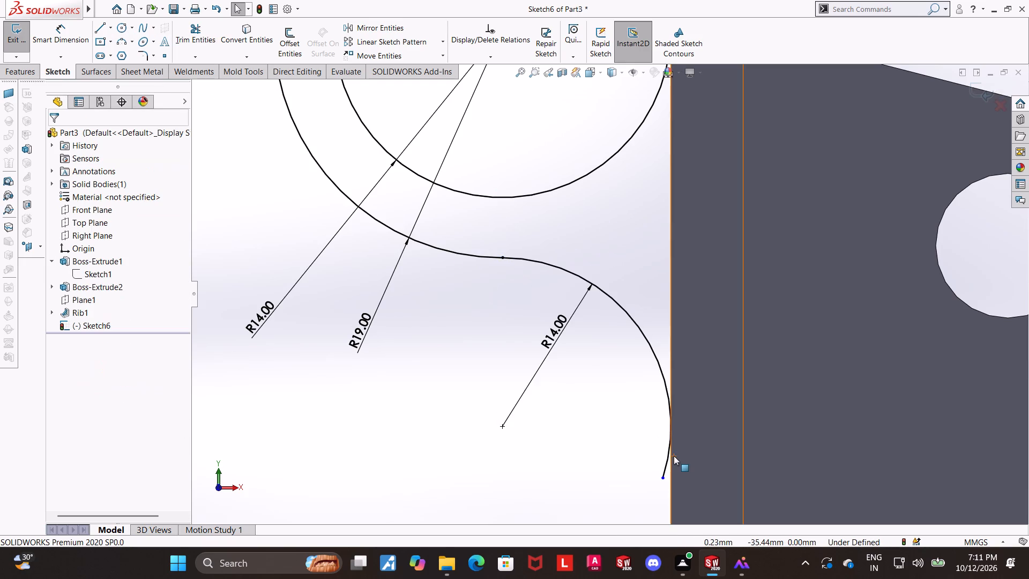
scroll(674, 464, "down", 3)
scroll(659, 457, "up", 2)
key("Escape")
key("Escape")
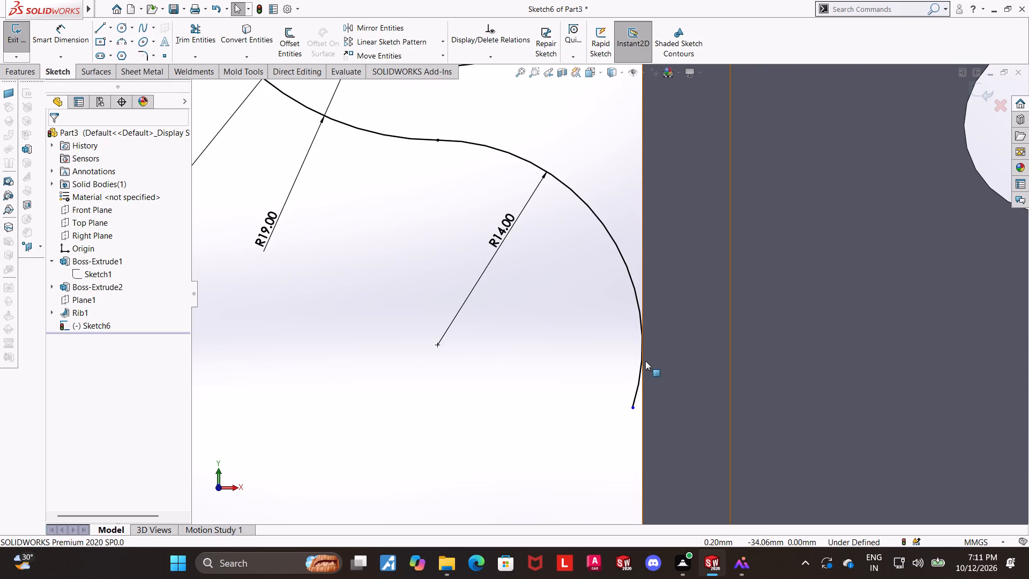
Draw a vertical line about 47 mm long from the origin down along the plate's edge, past the support arc's end.
scroll(642, 389, "up", 5)
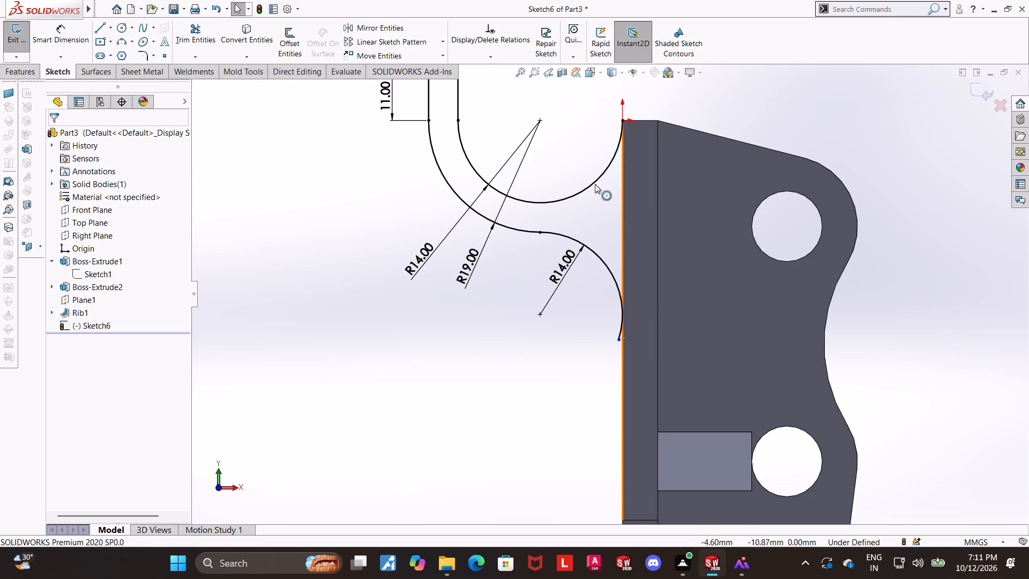
key("Escape")
key("Escape")
scroll(655, 169, "up", 3)
key("Escape")
key("Escape")
scroll(535, 219, "down", 5)
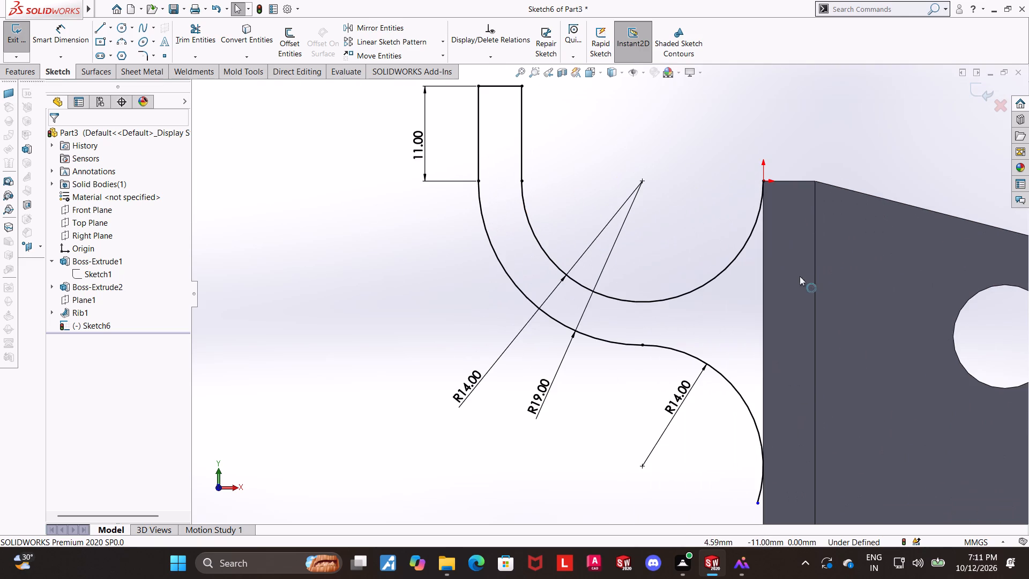
key("Escape")
key("Escape")
left_click(98, 29)
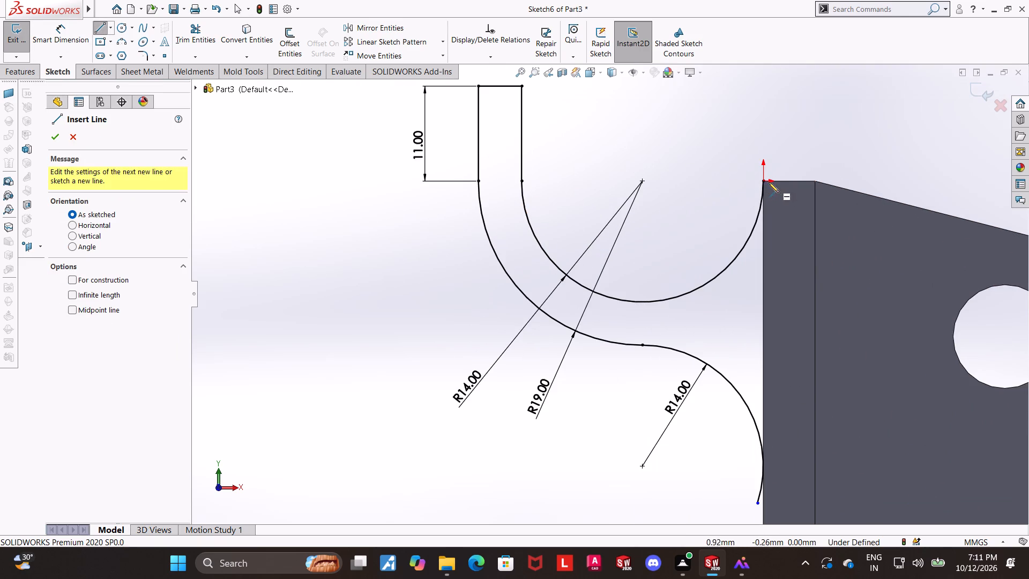
left_click(766, 181)
scroll(766, 476, "up", 3)
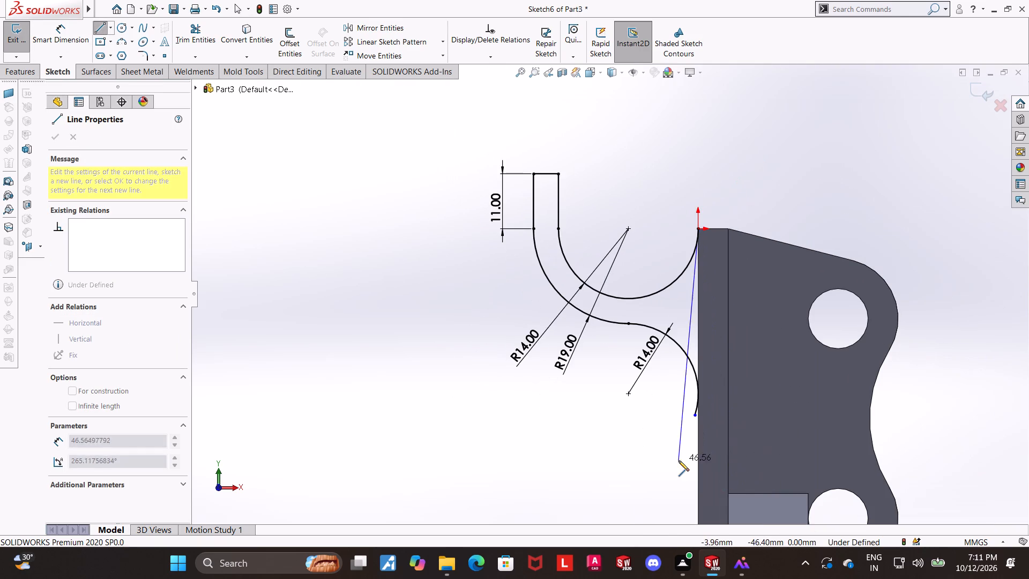
left_click(698, 465)
key("Escape")
key("Escape")
Make the support arc's lower endpoint coincident with the vertical line along the plate's edge.
scroll(721, 389, "down", 6)
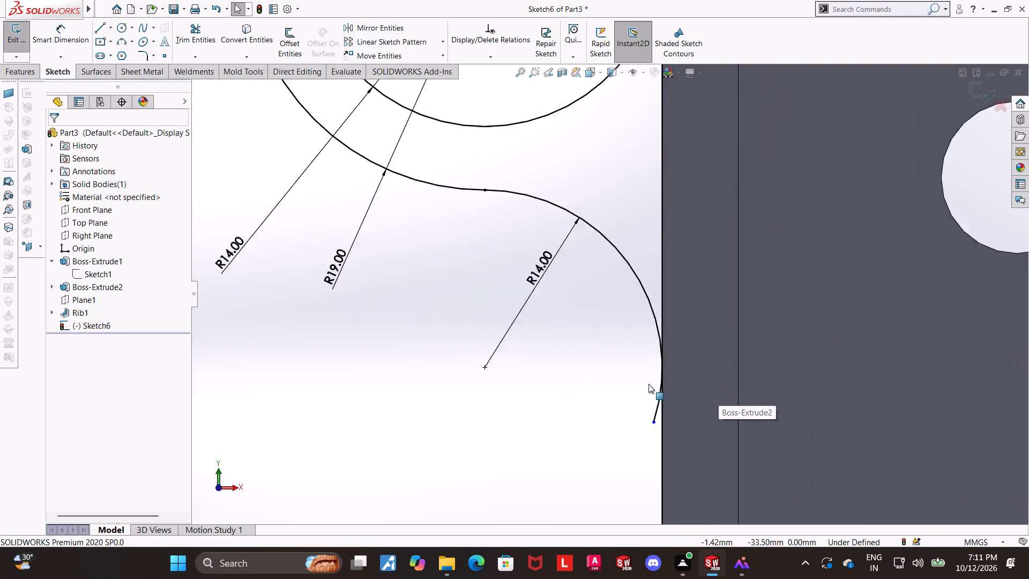
scroll(648, 384, "down", 1)
key("Escape")
left_click(658, 393)
left_click(667, 399, "ctrl")
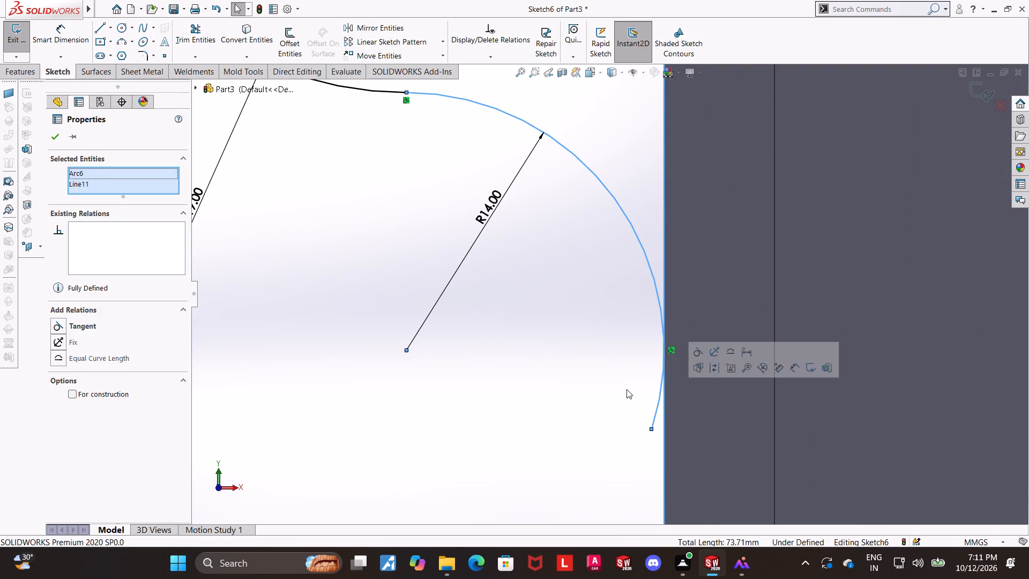
scroll(586, 384, "up", 4)
key("Escape")
key("Escape")
left_click(628, 361)
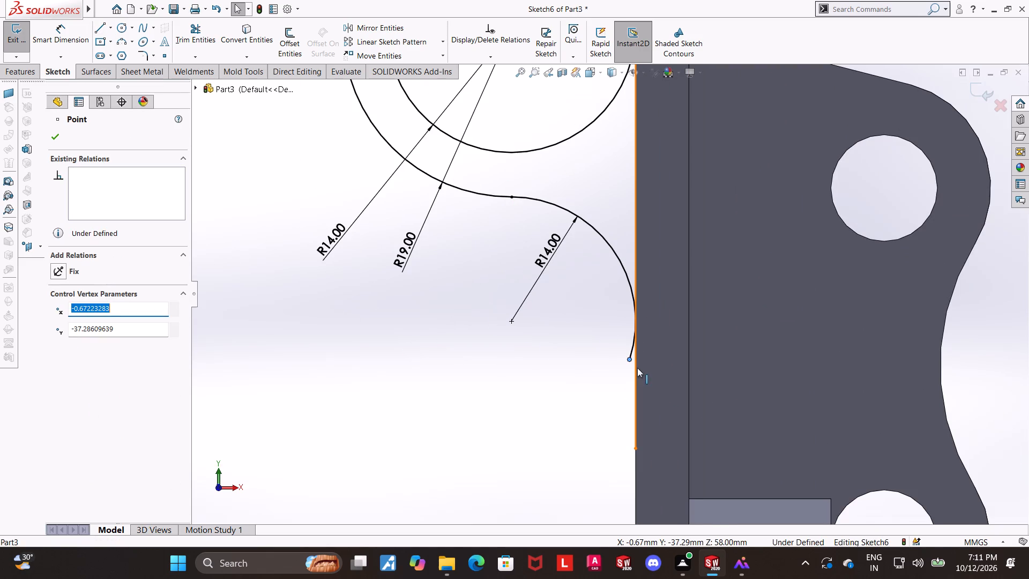
left_click(637, 368, "ctrl")
left_click(63, 343)
key("Escape")
key("Escape")
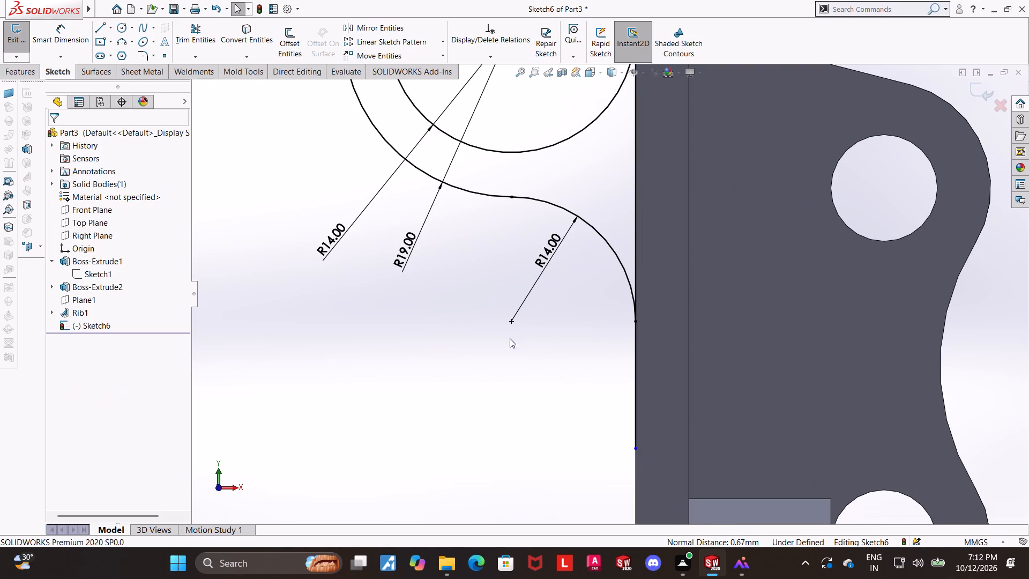
key("Escape")
Trim away the part of the vertical line that extends below the support arc's endpoint.
left_click(199, 36)
left_click_drag(668, 362, 568, 368)
scroll(594, 369, "up", 3)
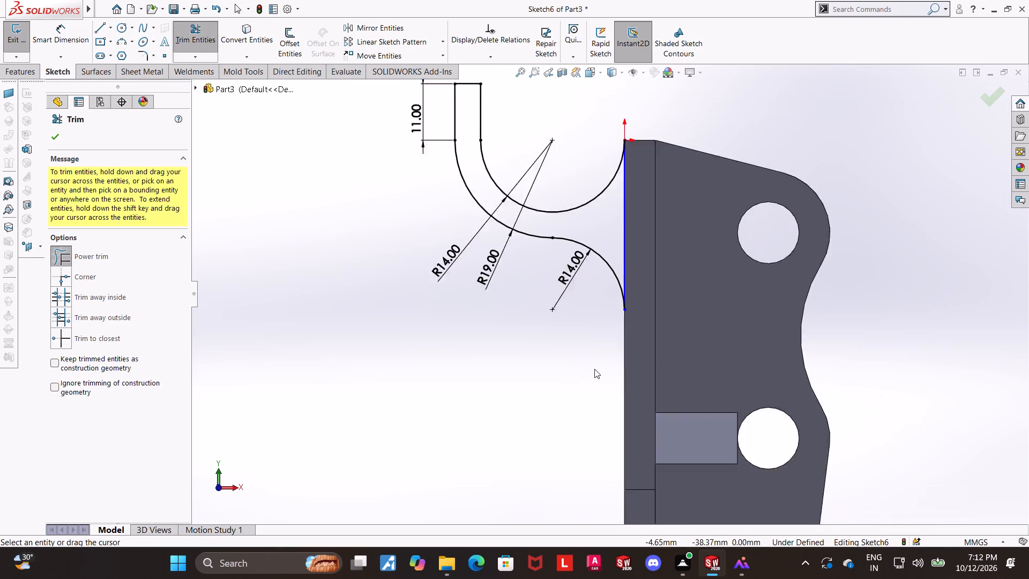
scroll(594, 369, "up", 2)
scroll(615, 207, "down", 3)
key("Escape")
key("Escape")
Examine the vertical line's properties and the relations at its upper endpoint on the origin.
left_click(624, 221)
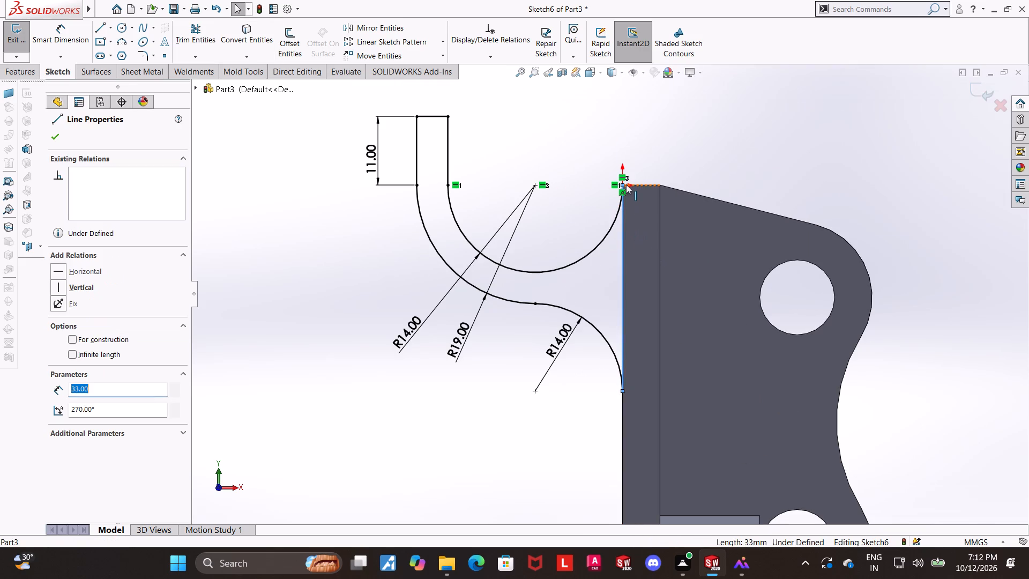
scroll(648, 190, "up", 4)
key("Escape")
key("Escape")
key("Escape")
key("Escape")
key("Escape")
left_click(653, 161)
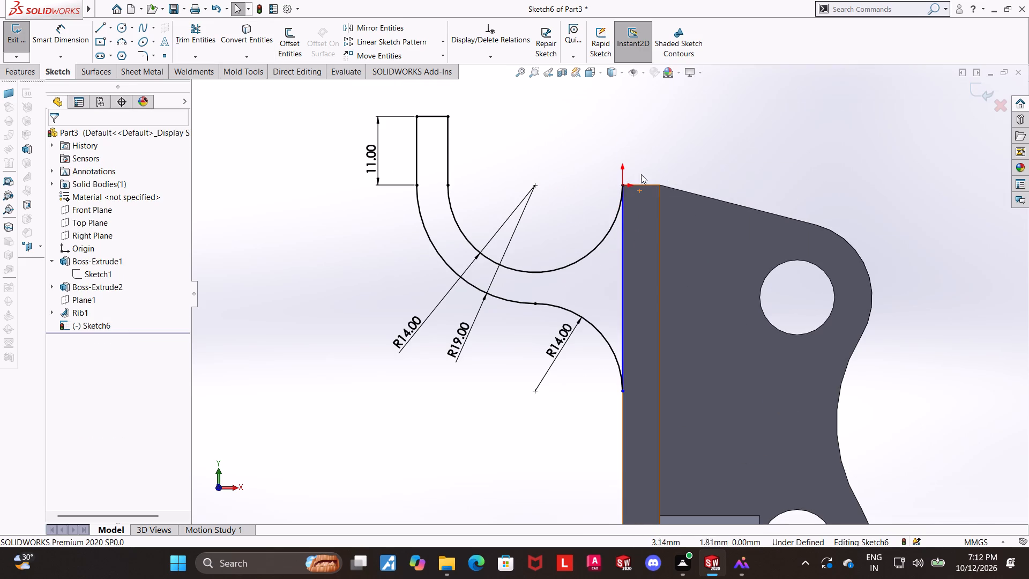
scroll(630, 182, "up", 1)
scroll(628, 187, "down", 6)
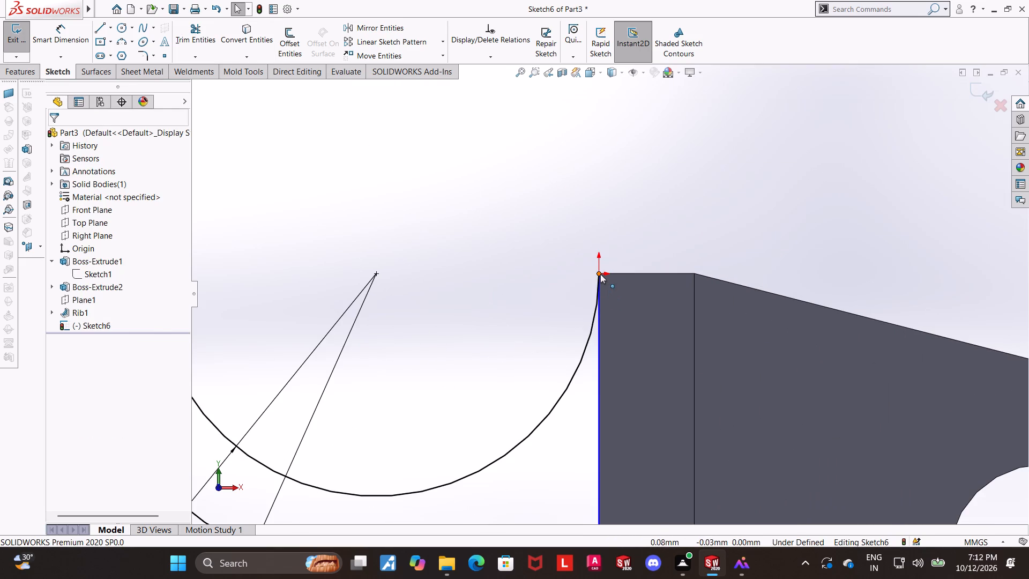
left_click(600, 274)
scroll(608, 292, "up", 4)
key("Escape")
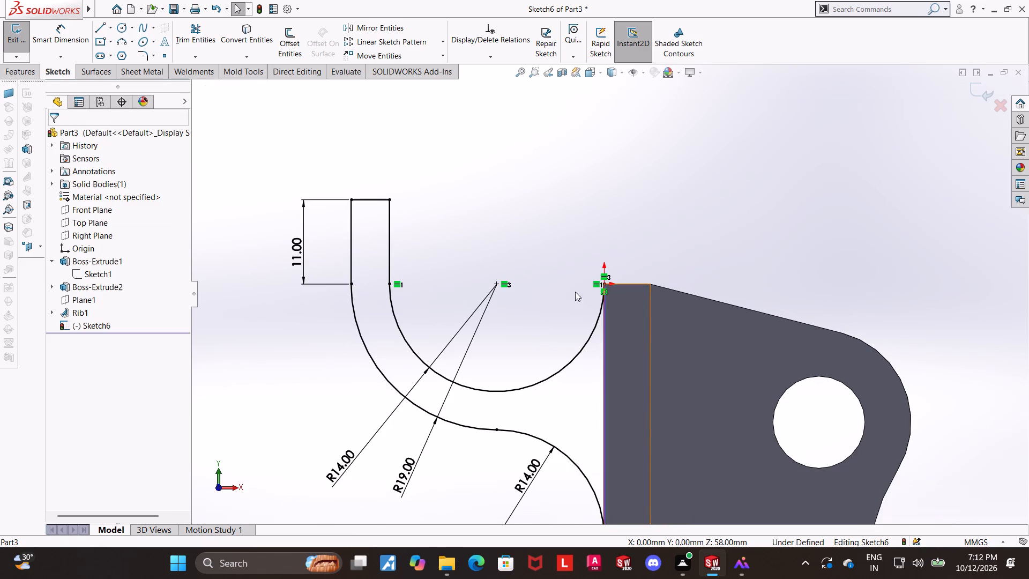
key("Escape")
key("Escape")
key("Escape")
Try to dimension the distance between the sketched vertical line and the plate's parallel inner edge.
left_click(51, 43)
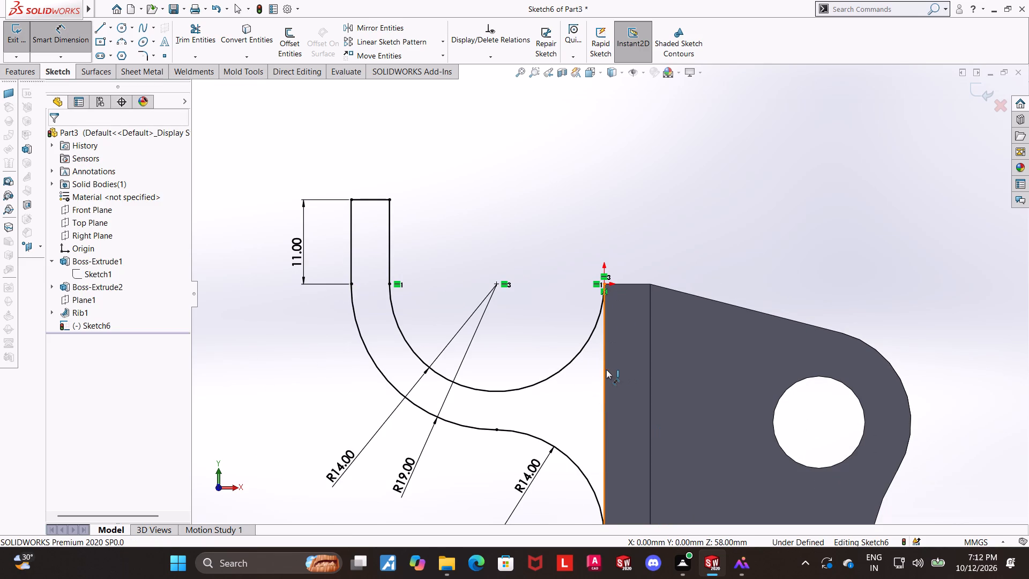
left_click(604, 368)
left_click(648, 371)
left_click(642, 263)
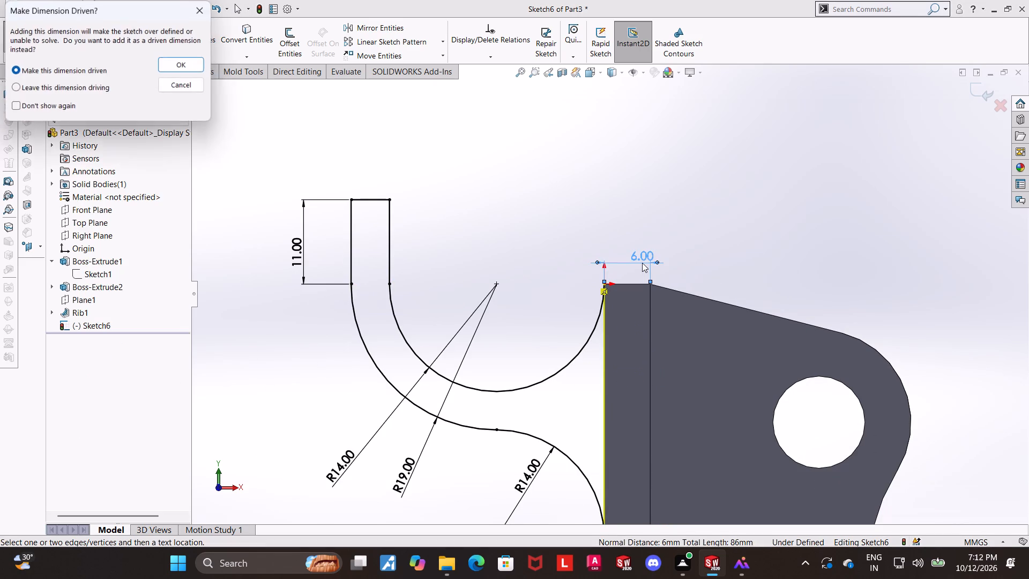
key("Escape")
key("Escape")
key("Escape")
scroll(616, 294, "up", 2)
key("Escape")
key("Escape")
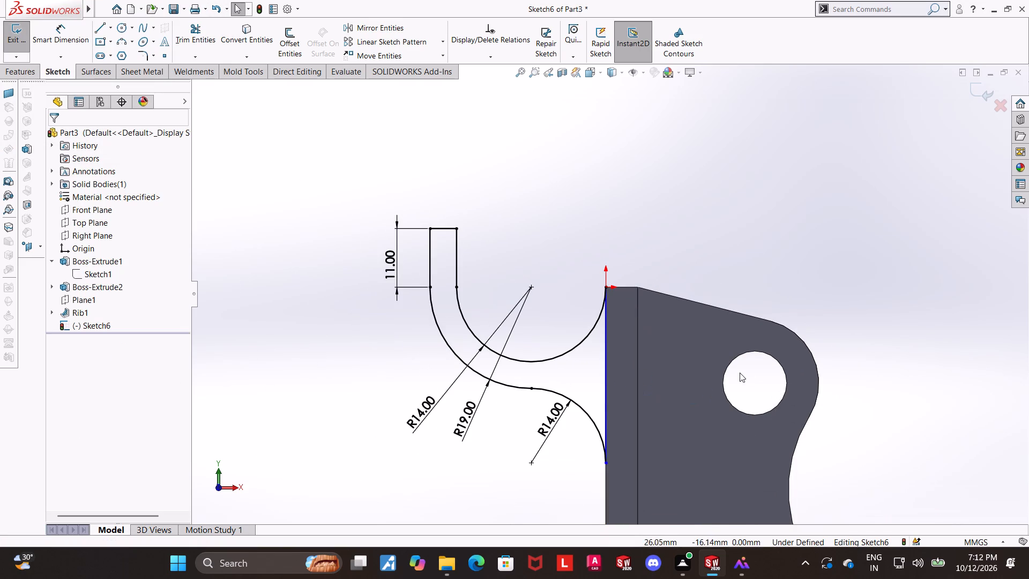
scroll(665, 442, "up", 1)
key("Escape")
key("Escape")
Dimension the vertical distance between the origin and the lower endpoint of the line, placing the dimension beyond the plate's outer side.
left_click(74, 36)
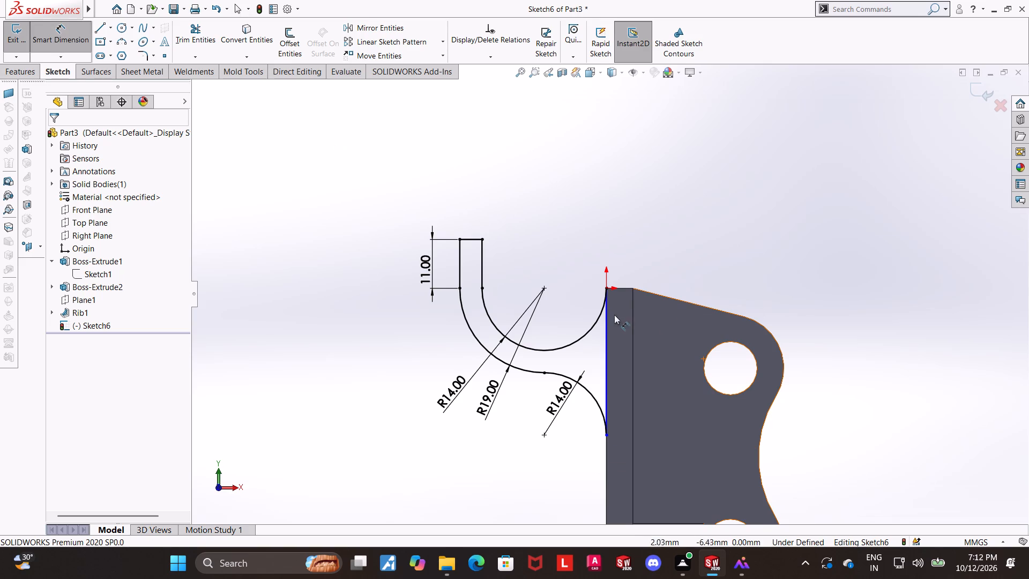
left_click(606, 289)
left_click(608, 435)
left_click(931, 390)
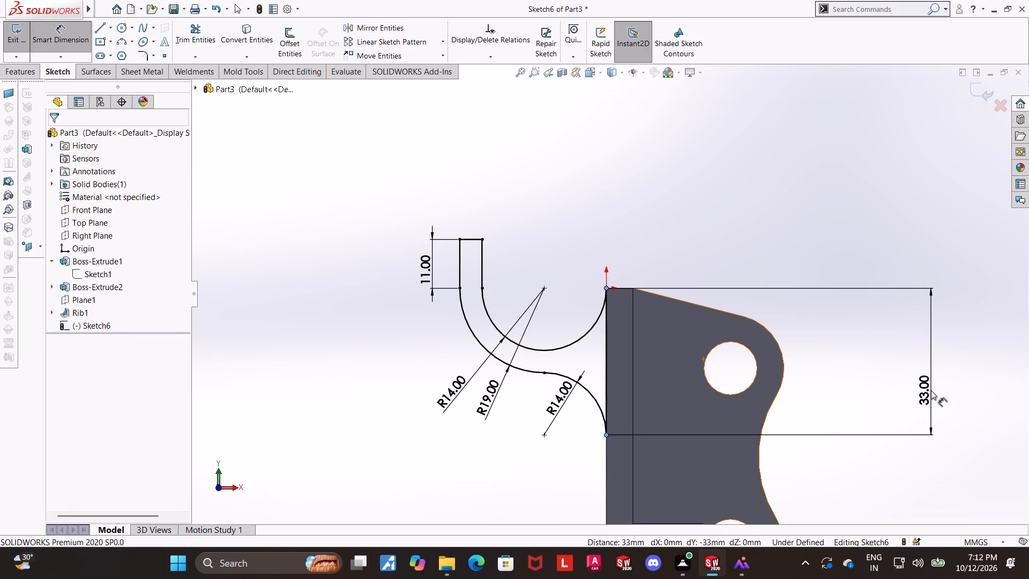
left_click(884, 369)
key("Escape")
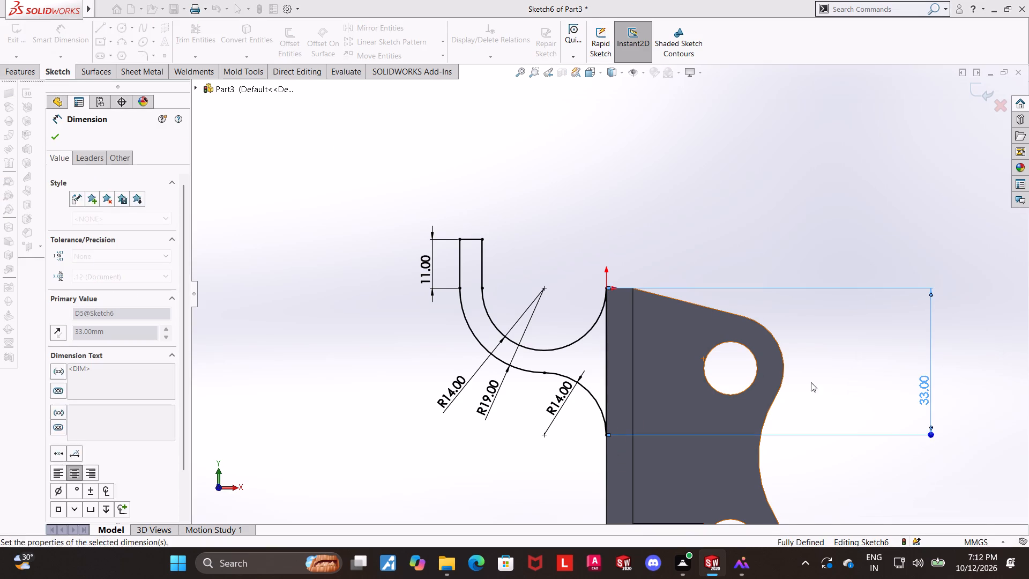
key("Escape")
key("Escape")
key("Escape")
scroll(834, 375, "up", 1)
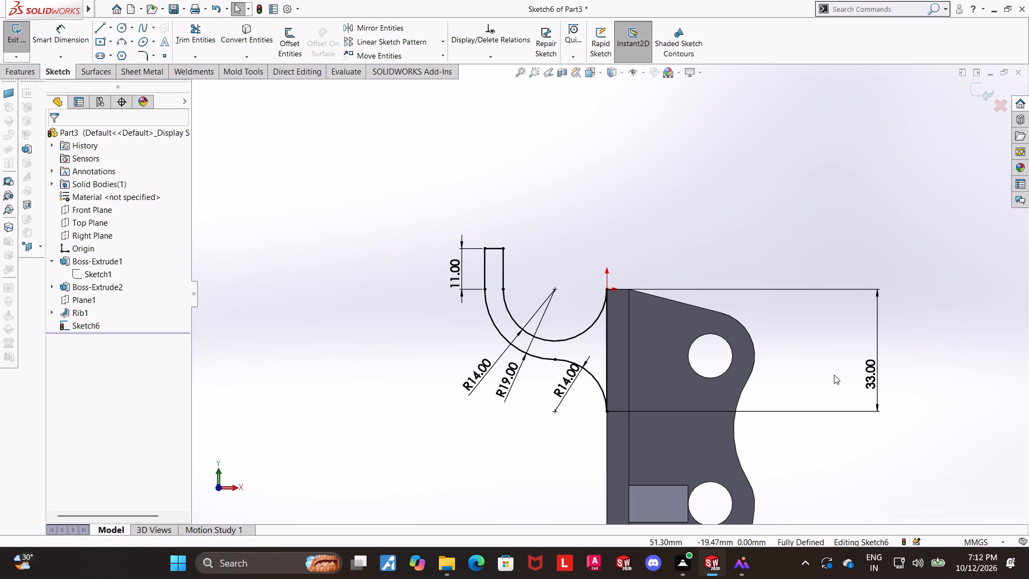
Test whether the support arc's lower endpoint on the plate edge can still be moved, and examine its relations.
scroll(833, 394, "up", 1)
scroll(637, 422, "down", 3)
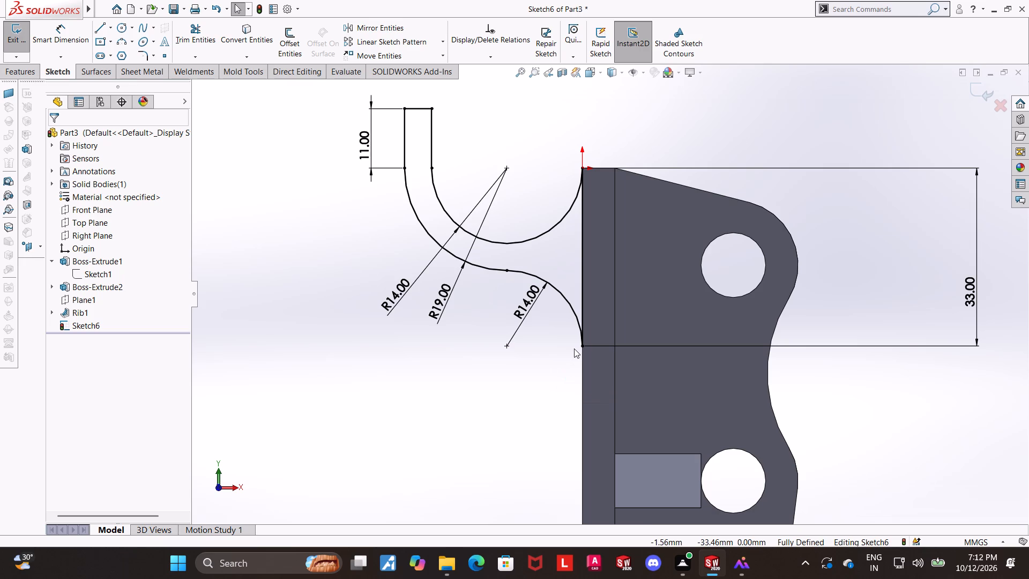
left_click_drag(579, 346, 579, 362)
key("Escape")
scroll(676, 386, "up", 3)
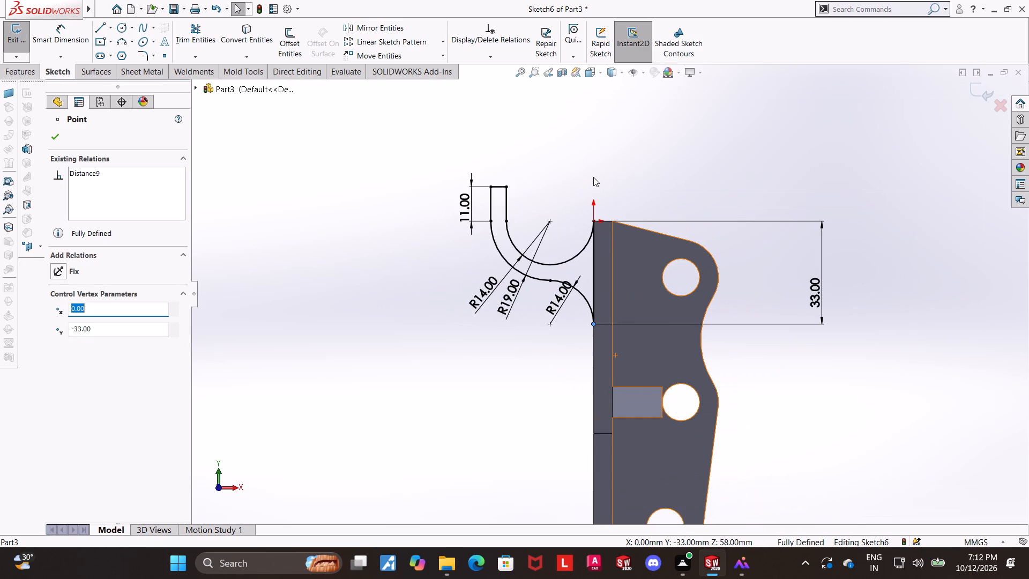
scroll(605, 177, "down", 2)
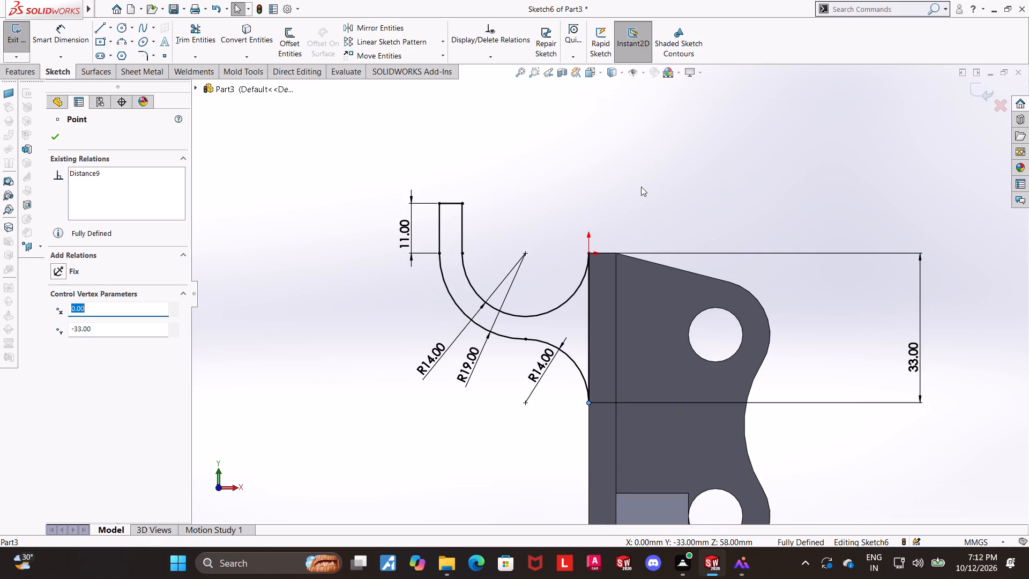
Exit the hook sketch and extrude it in the reversed direction, Up To Surface, ending at the three-hole flange's outer face, with merged result.
middle_click_drag(702, 185, 685, 214)
left_click(978, 94)
middle_click_drag(878, 144, 866, 164)
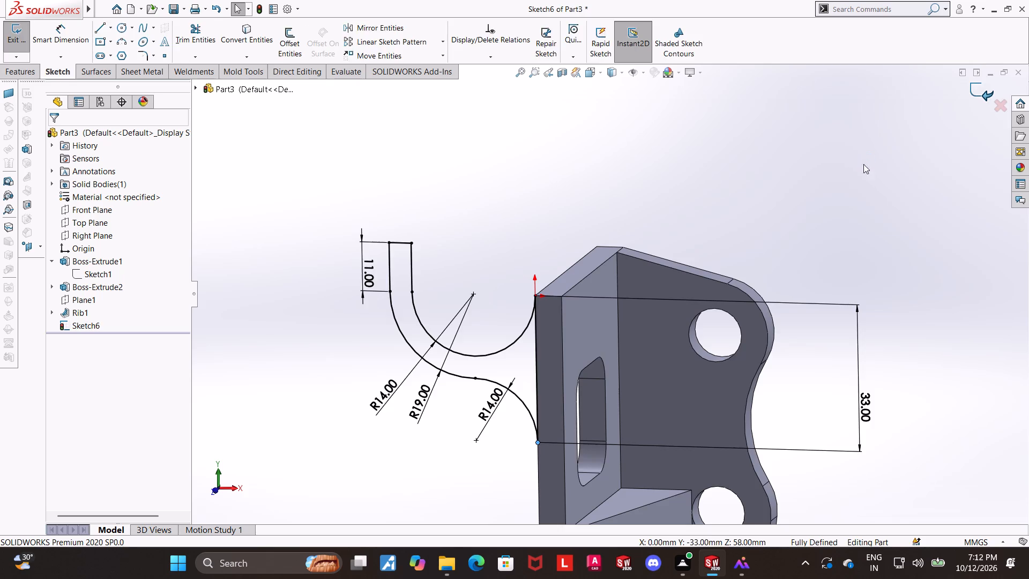
middle_click_drag(818, 181, 809, 197)
left_click(21, 46)
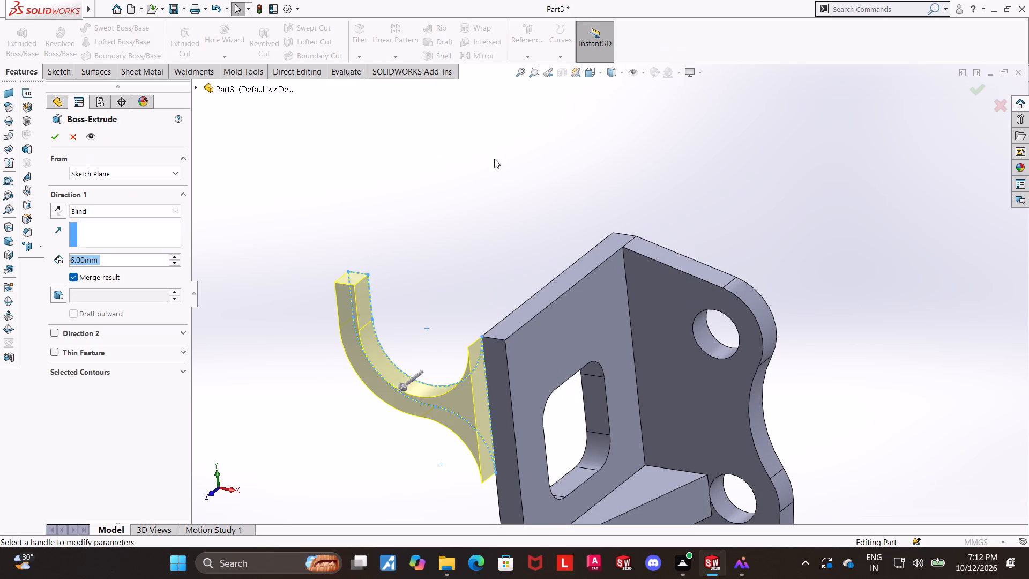
left_click(50, 211)
left_click(56, 214)
scroll(629, 237, "up", 1)
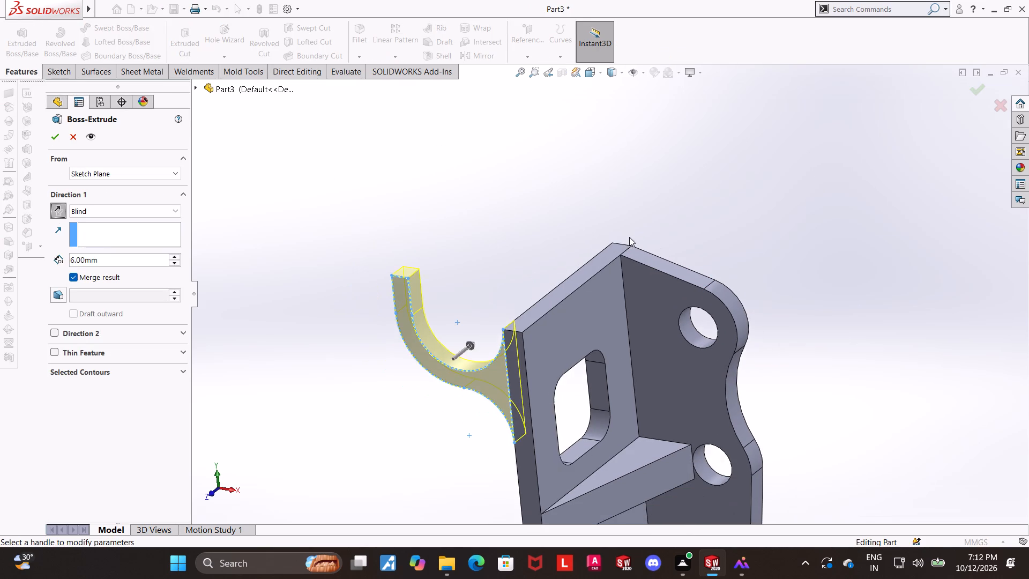
scroll(687, 250, "up", 1)
middle_click_drag(684, 250, 614, 319)
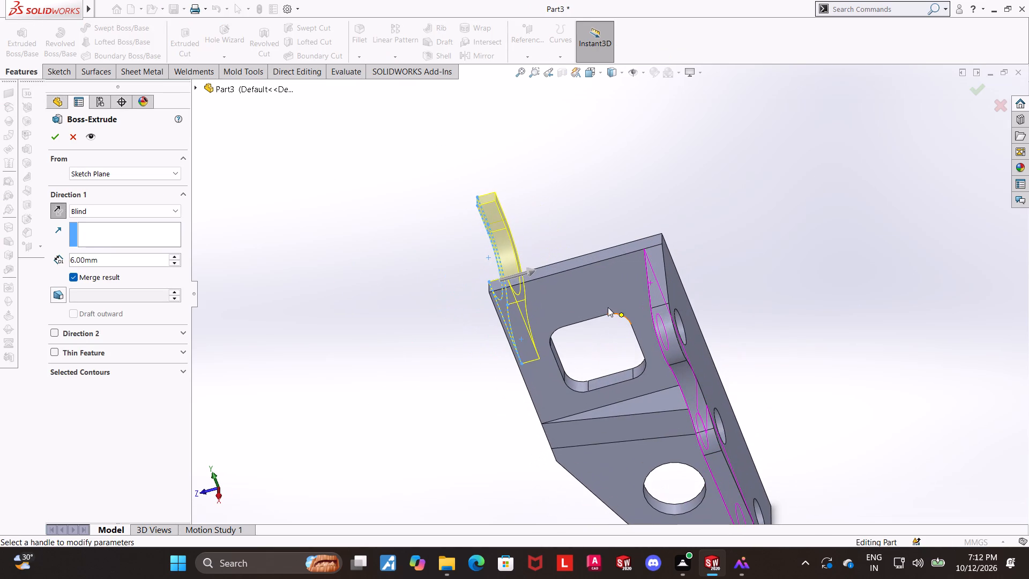
left_click(104, 214)
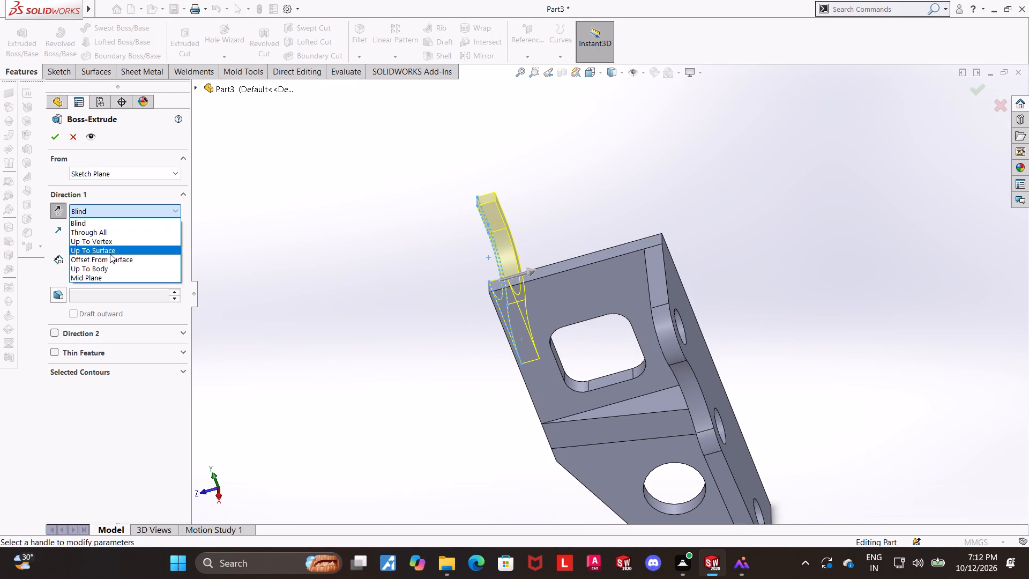
left_click(110, 254)
middle_click_drag(692, 344, 669, 343)
left_click(710, 377)
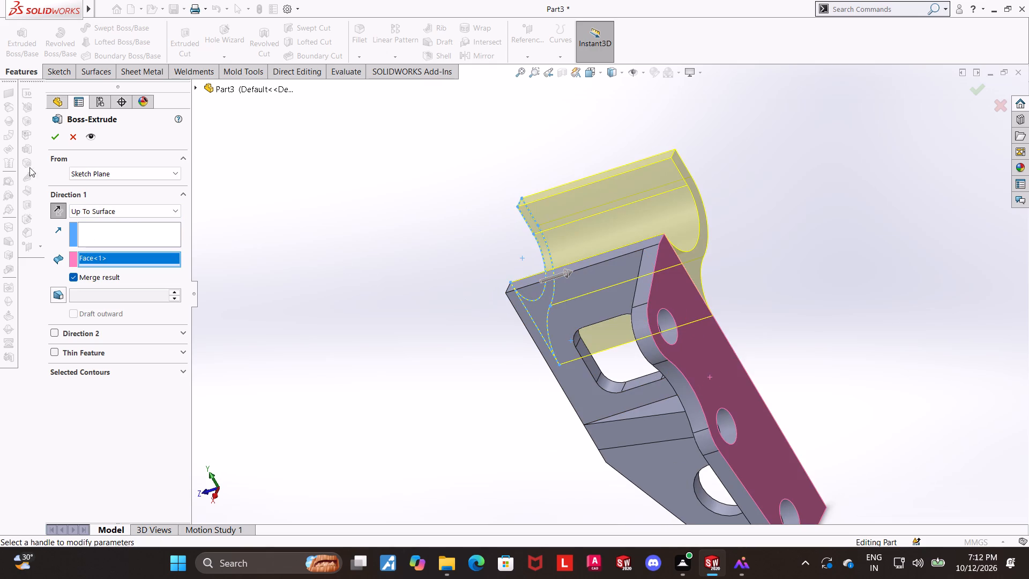
left_click(53, 130)
Examine the extruded hook and its junction with the bracket from several angles.
scroll(404, 346, "up", 4)
left_click_drag(484, 397, 493, 373)
middle_click_drag(491, 378, 518, 312)
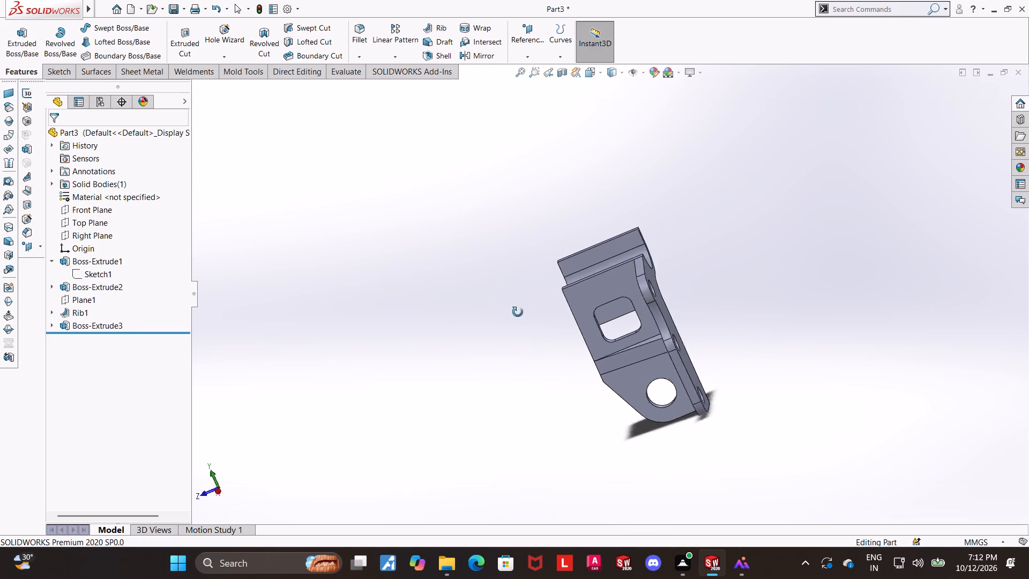
middle_click_drag(518, 312, 592, 306)
scroll(613, 286, "down", 3)
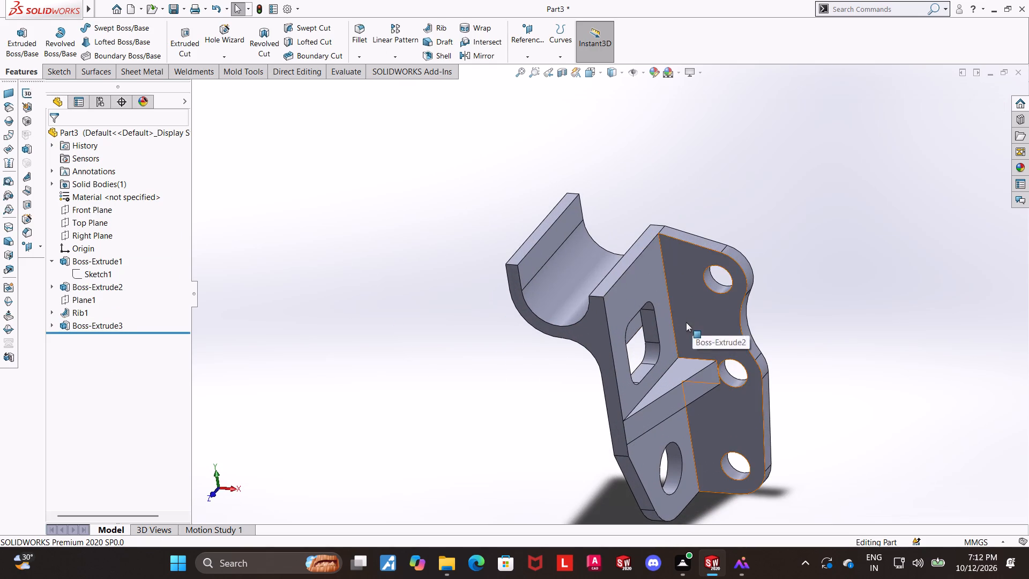
middle_click_drag(674, 327, 644, 324)
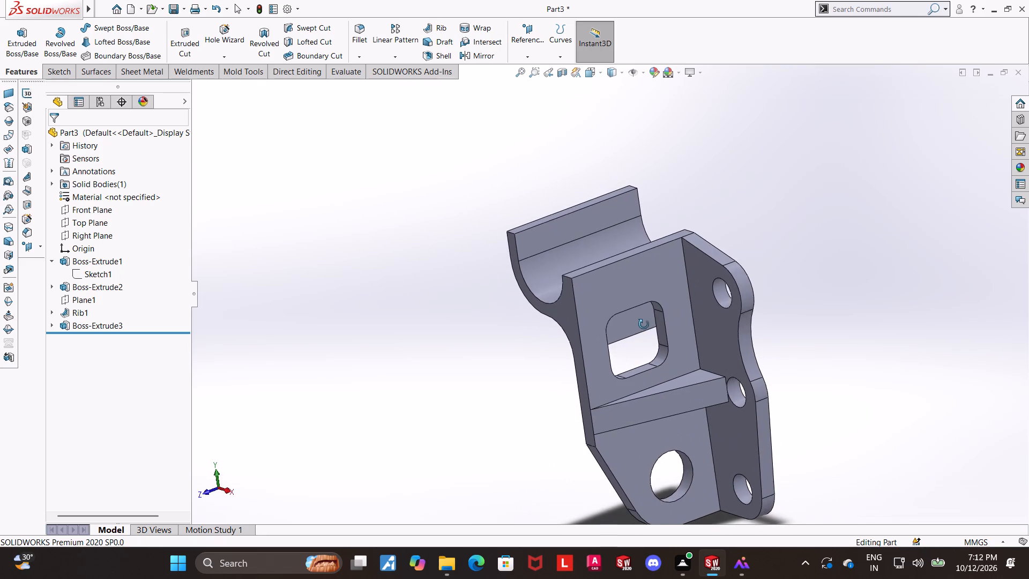
middle_click_drag(644, 324, 648, 330)
scroll(659, 320, "down", 1)
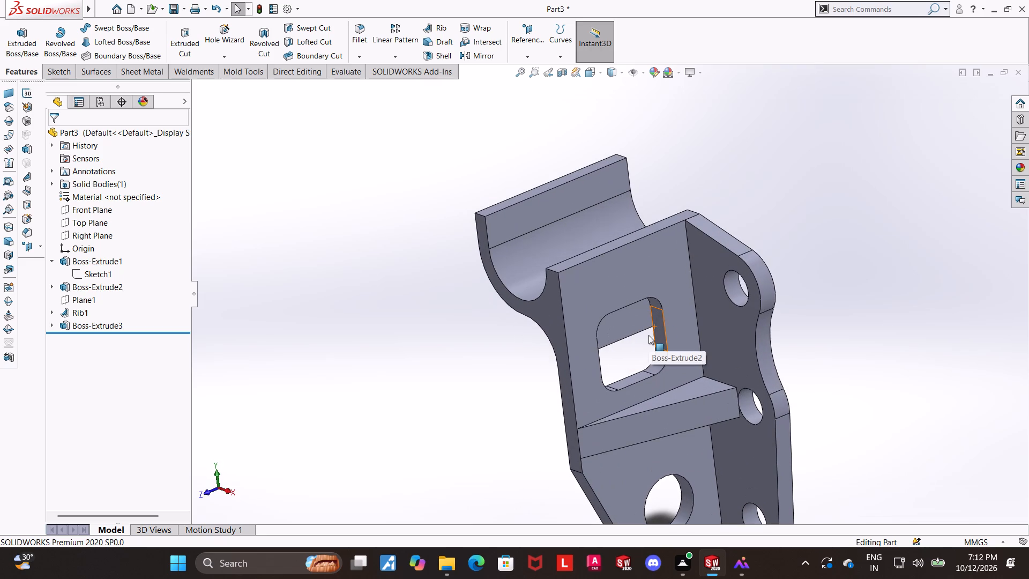
scroll(689, 345, "up", 2)
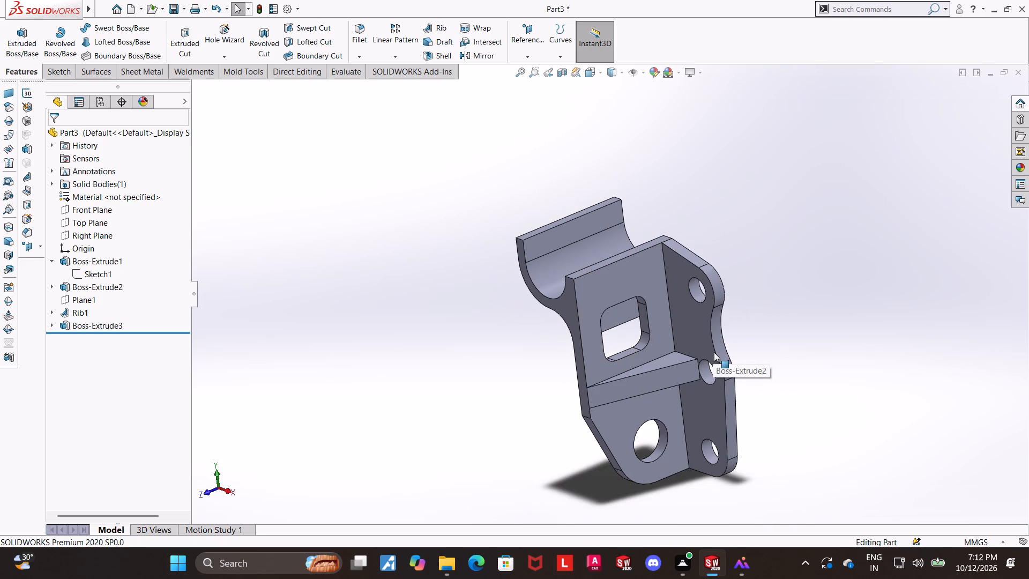
scroll(714, 352, "down", 1)
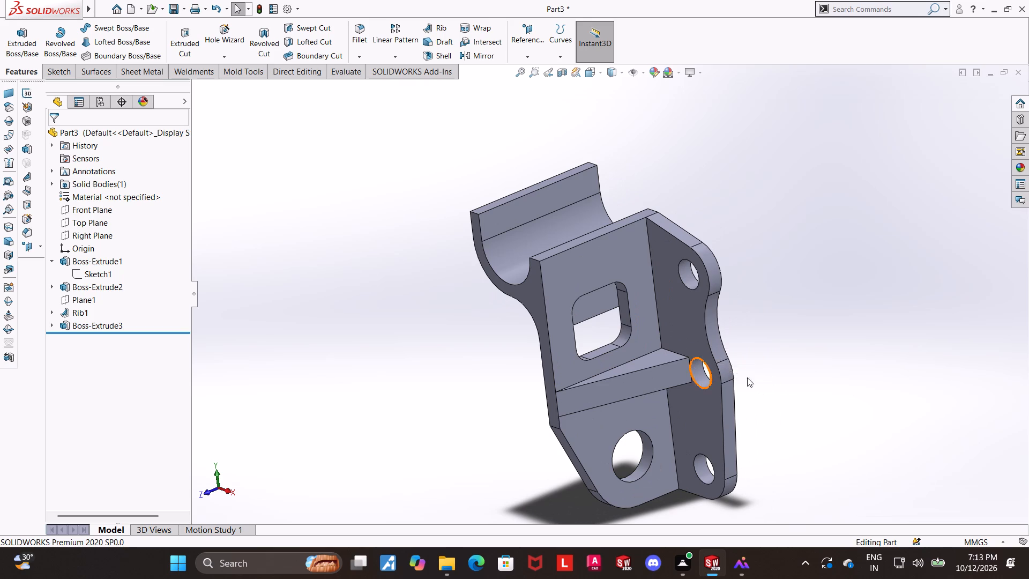
scroll(751, 378, "up", 1)
middle_click_drag(760, 427, 792, 339)
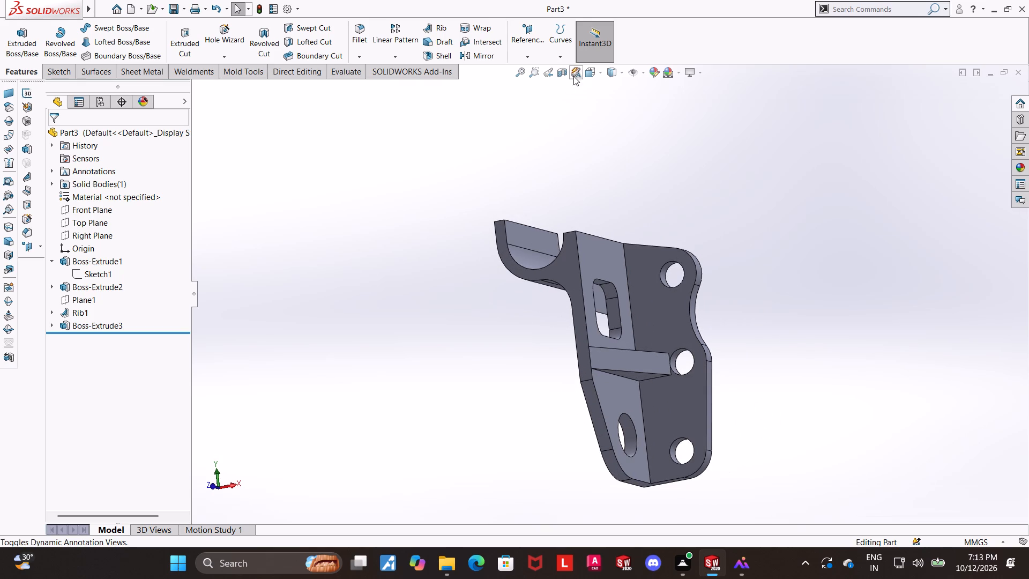
Show the bracket in the Front view with hidden lines visible.
left_click(581, 72)
left_click(579, 79)
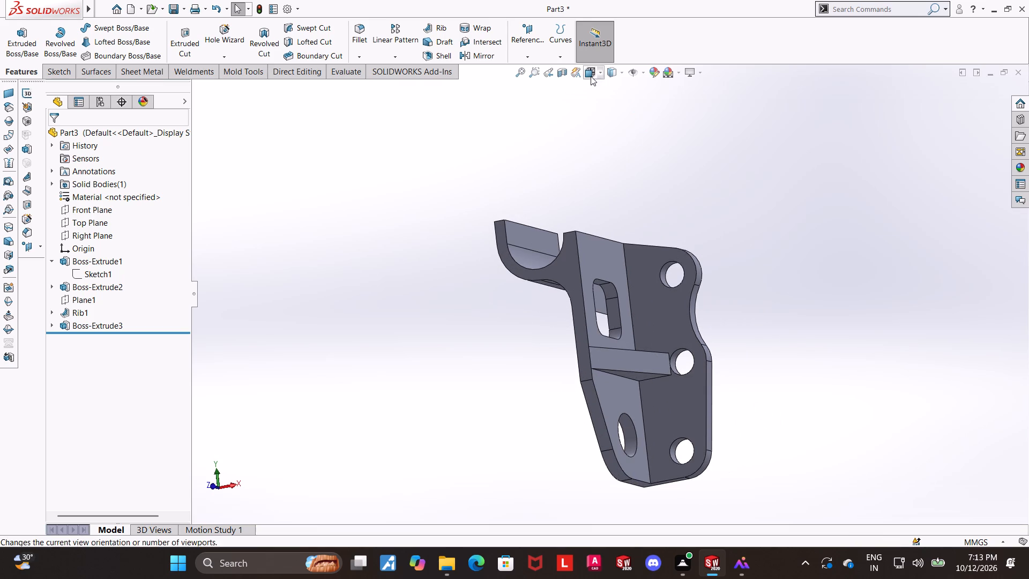
left_click(590, 76)
left_click(468, 336)
scroll(805, 351, "up", 1)
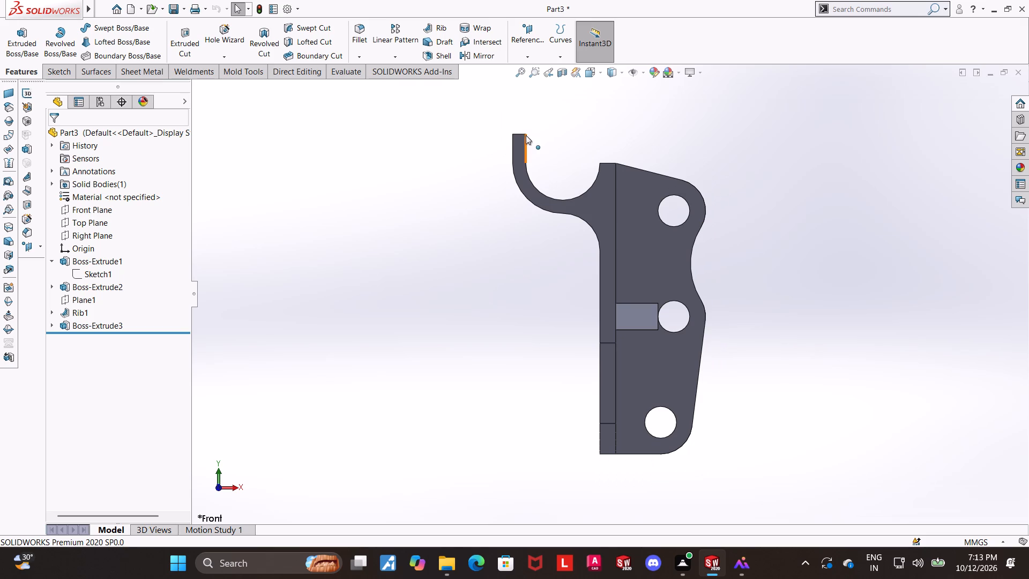
left_click(623, 71)
left_click(615, 130)
left_click(809, 212)
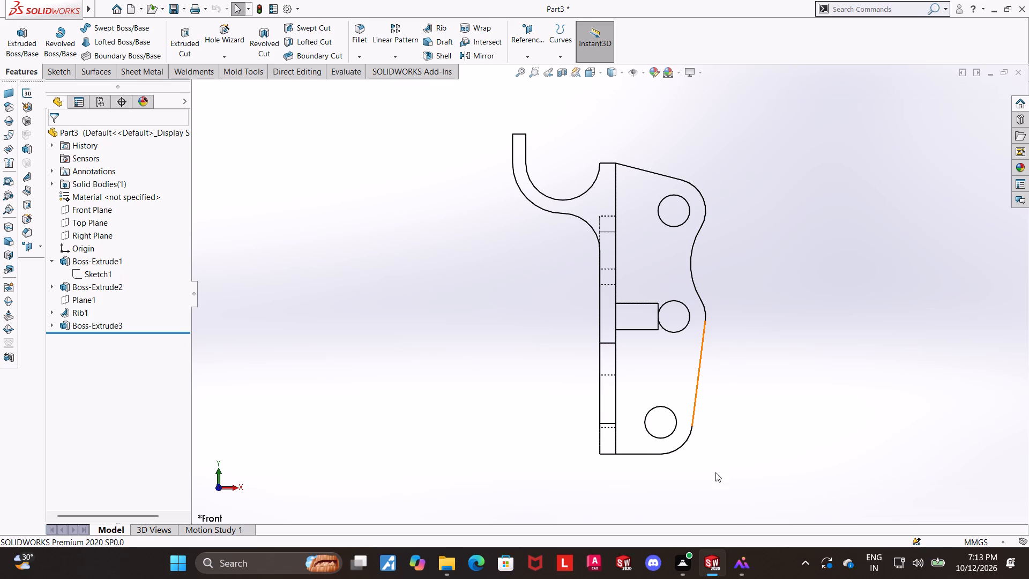
Show the bracket in the Right view, compare it with the reference drawing's side view, and close the drawing.
scroll(738, 391, "up", 3)
middle_click_drag(729, 374, 666, 376)
middle_click_drag(730, 370, 698, 372)
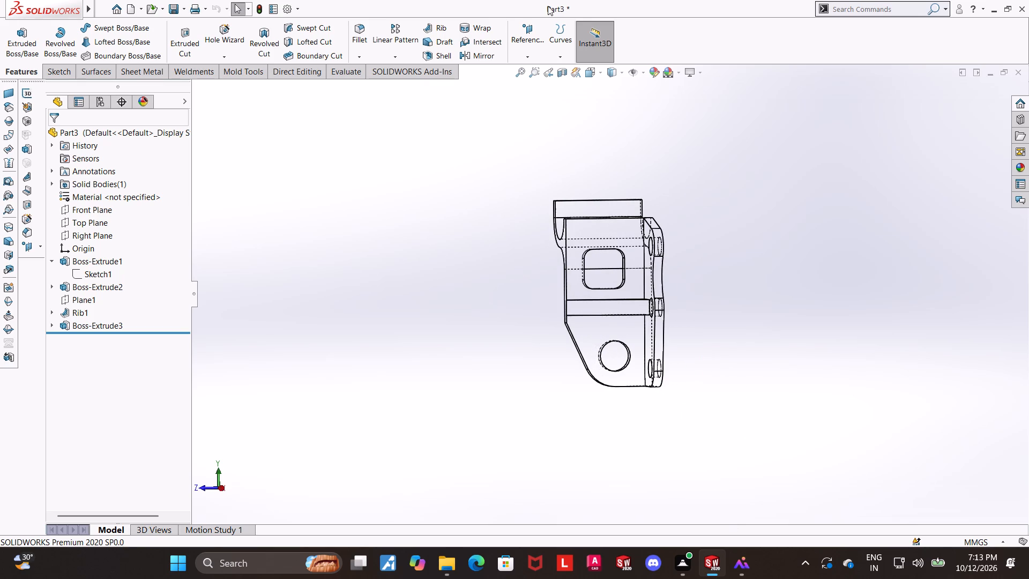
left_click(593, 76)
left_click(498, 332)
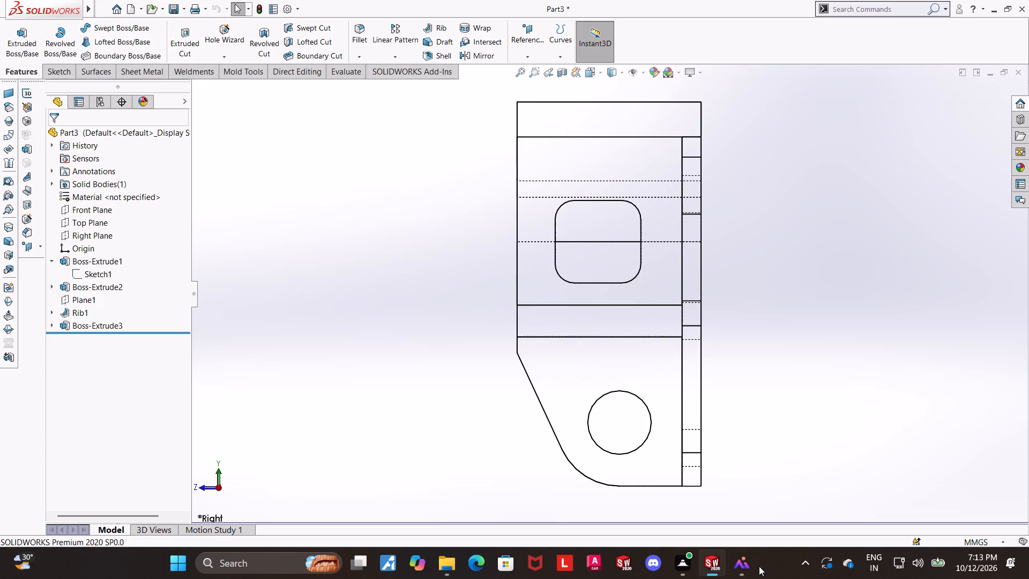
left_click(754, 565)
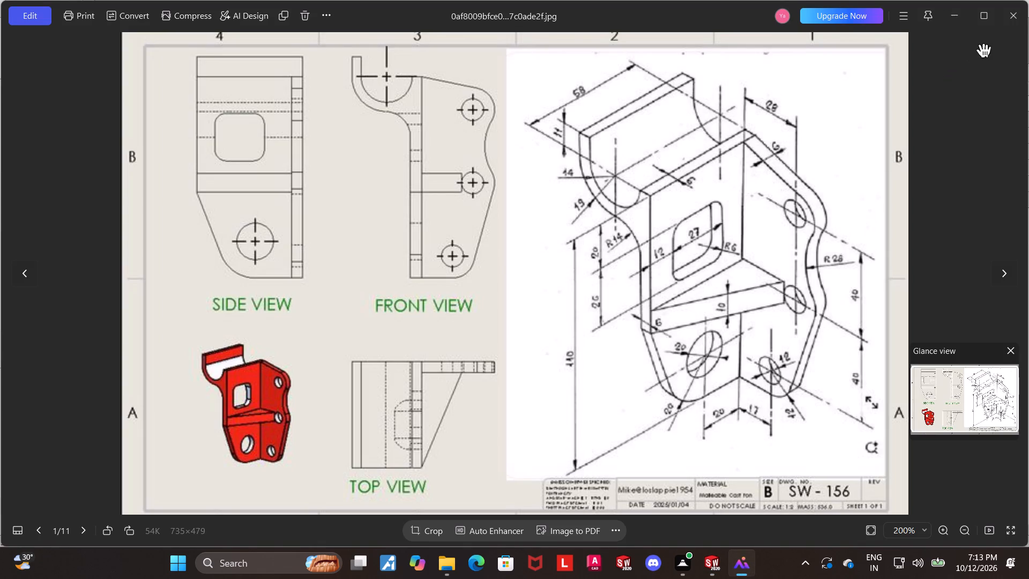
left_click(1009, 19)
Inspect the hidden-line model from other angles, and return it to an Isometric view displayed shaded with edges.
scroll(777, 228, "up", 2)
middle_click_drag(652, 284, 676, 284)
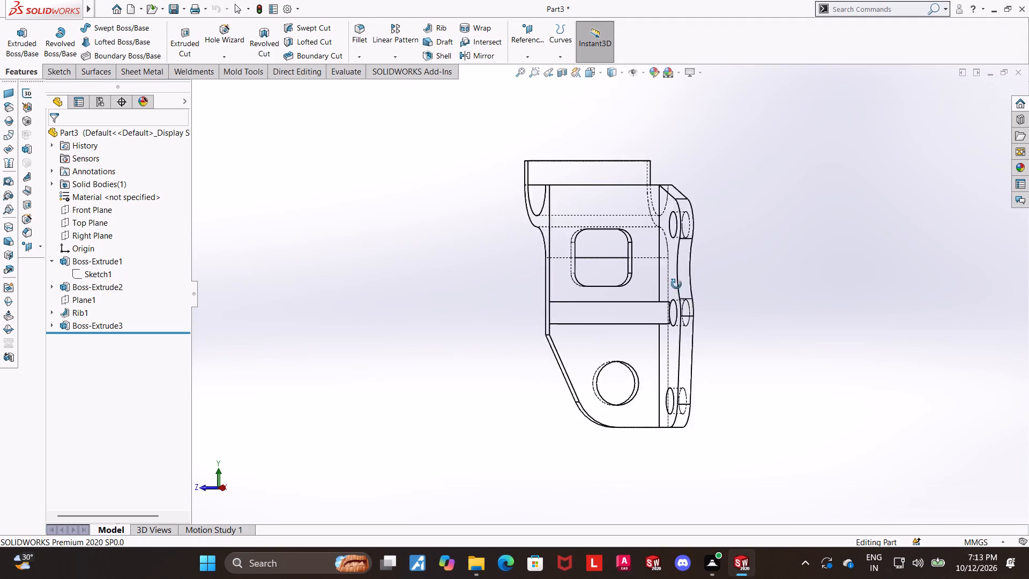
middle_click_drag(676, 284, 743, 276)
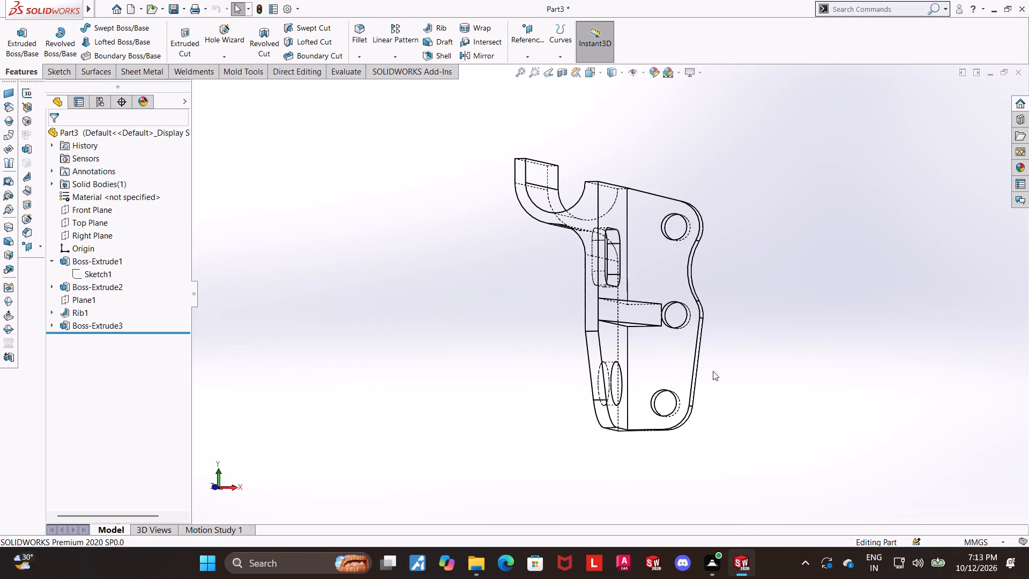
scroll(713, 371, "up", 2)
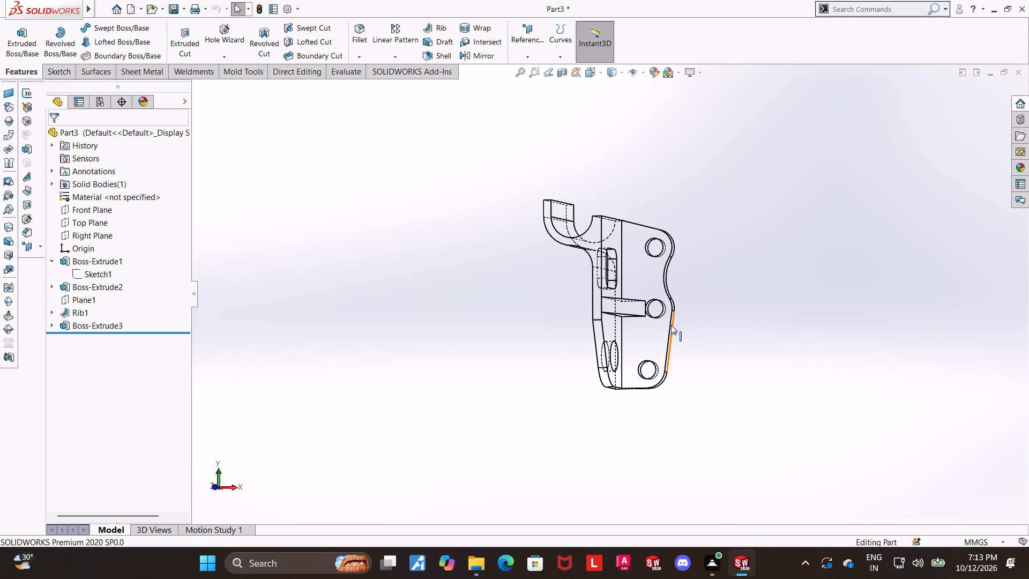
middle_click_drag(677, 312, 691, 339)
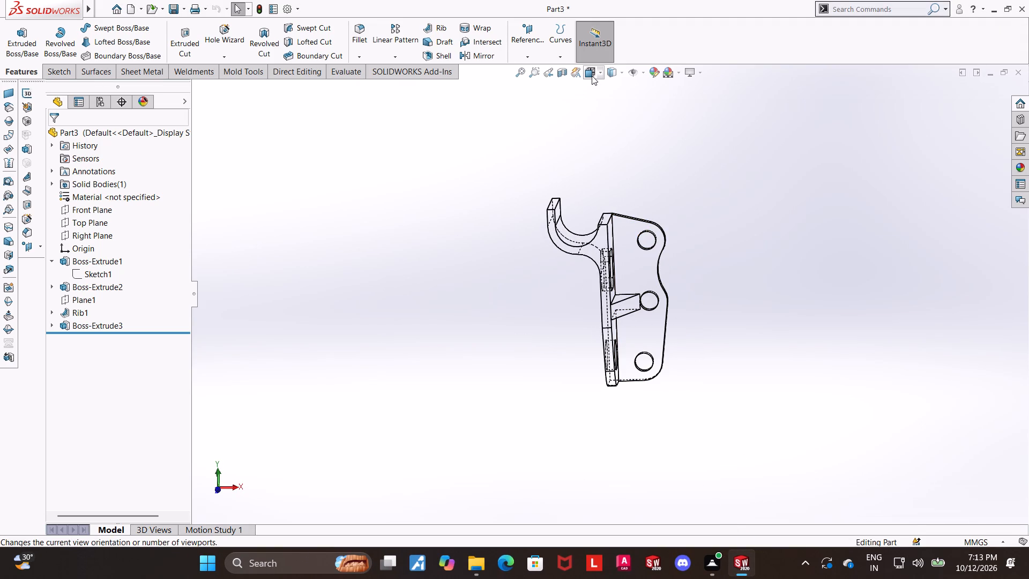
key("ctrl+7")
scroll(790, 246, "up", 1)
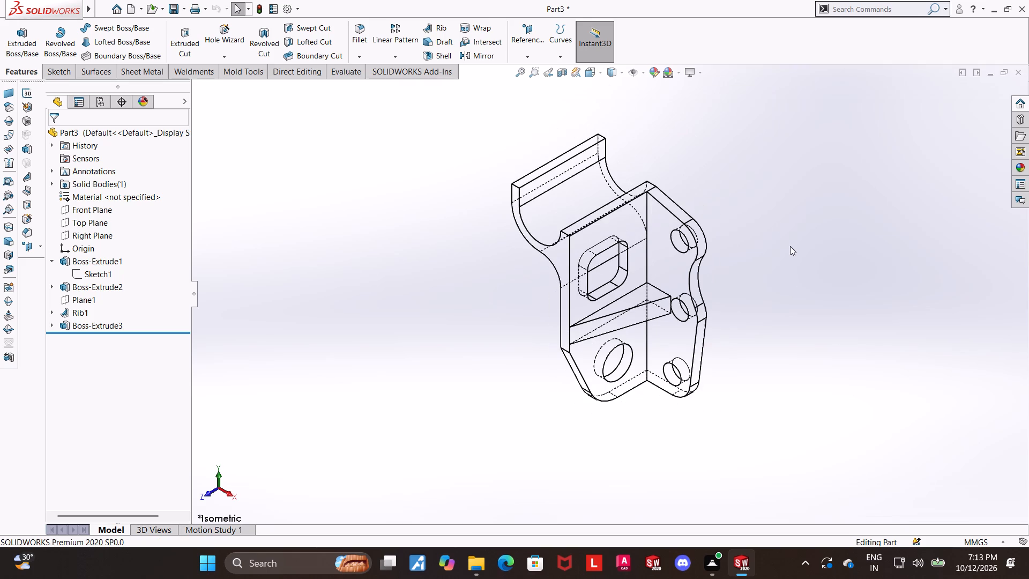
left_click(617, 78)
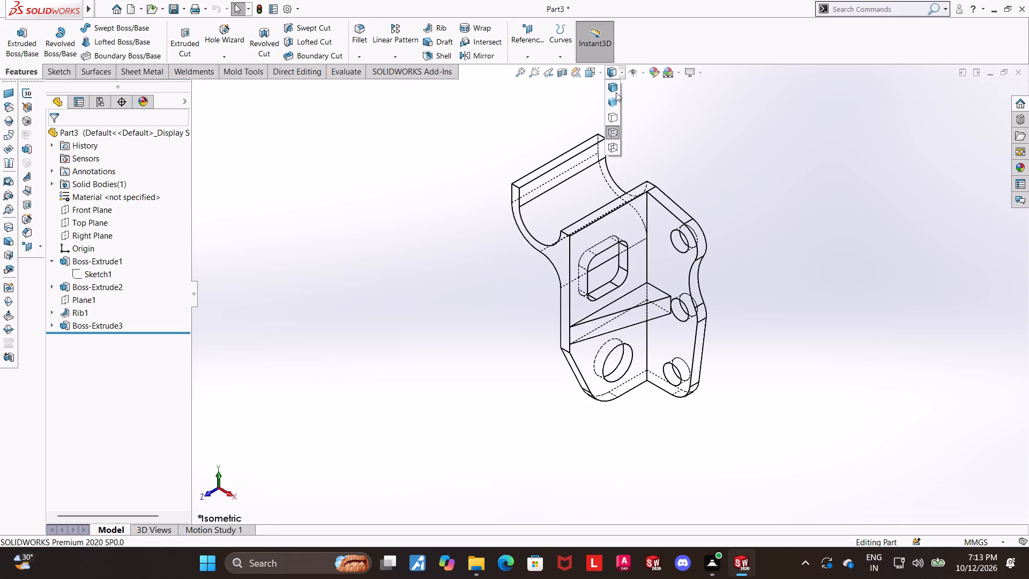
left_click(615, 92)
left_click(810, 242)
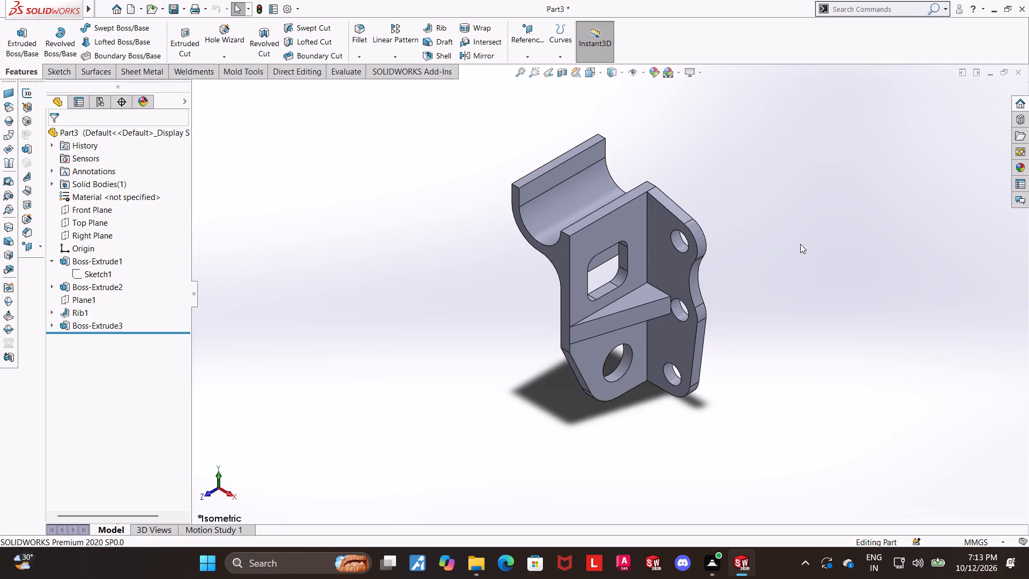
Switch to File Explorer and reopen the SW-156 reference drawing from the images (1) folder to check its views.
left_click(471, 568)
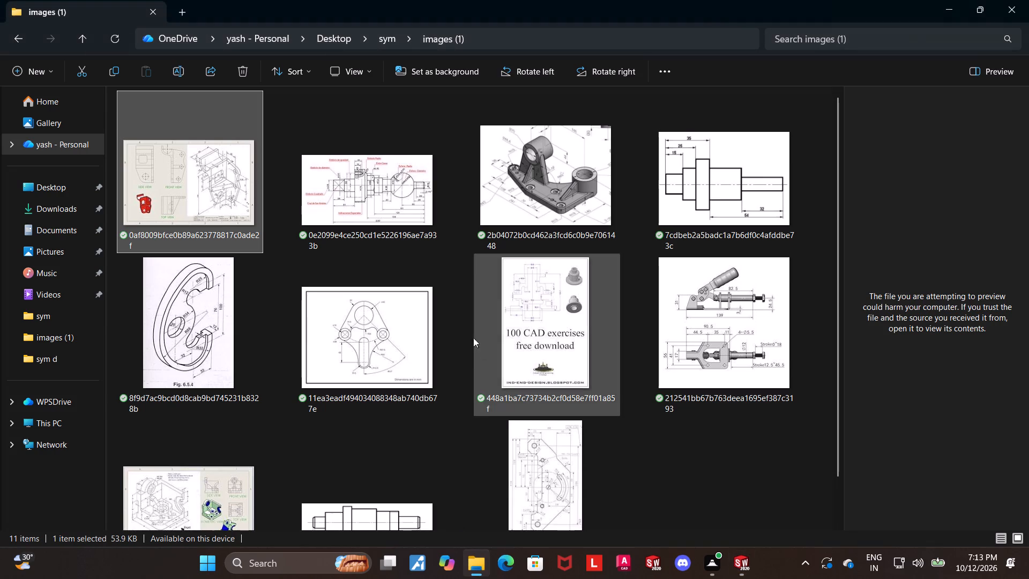
double_click(217, 213)
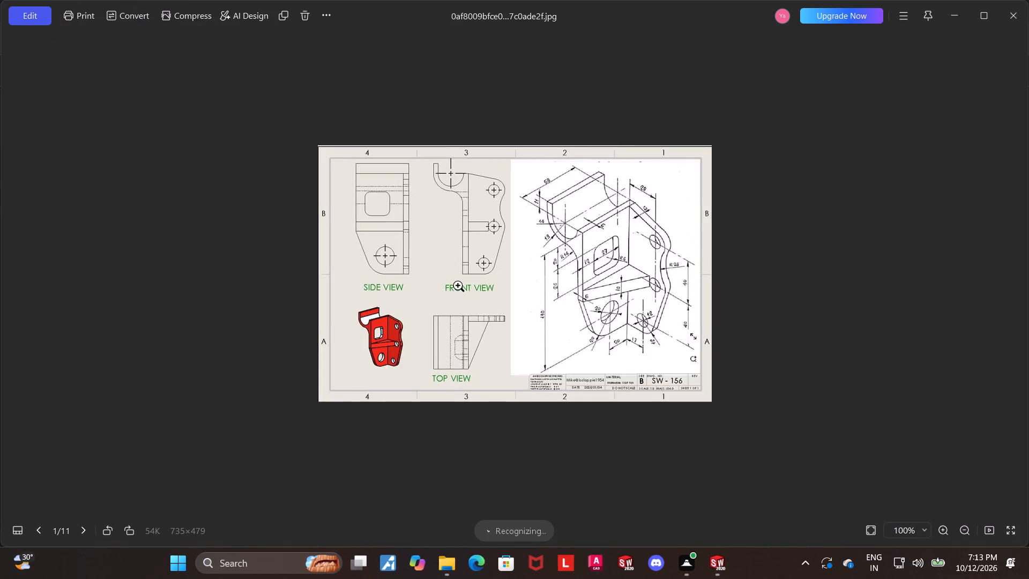
scroll(458, 286, "up", 3)
scroll(556, 323, "down", 1)
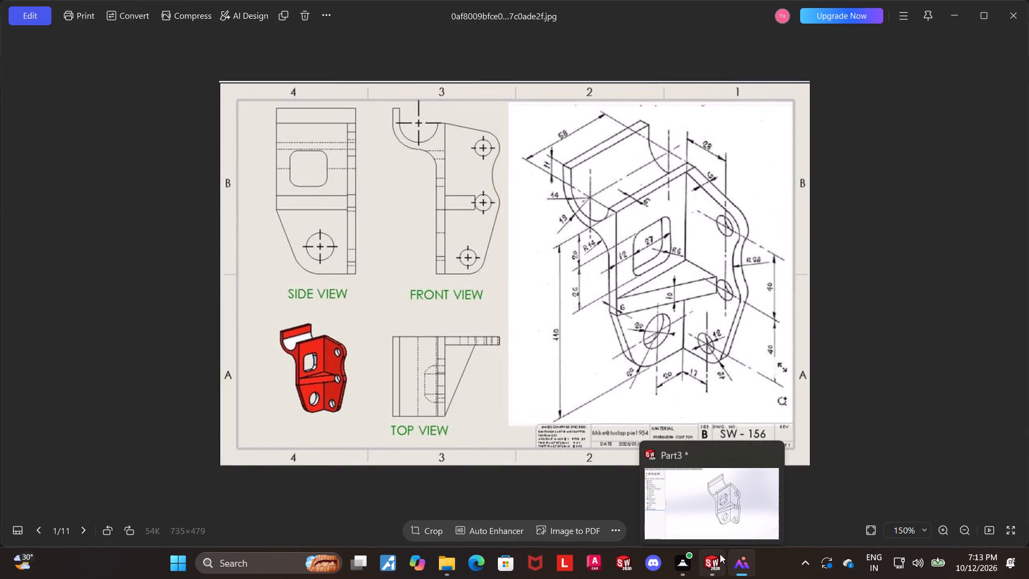
Switch back to SOLIDWORKS and show the bracket in the Top view for comparison with the reference drawing.
left_click(717, 556)
scroll(705, 381, "up", 2)
middle_click_drag(721, 255, 776, 338)
scroll(735, 439, "up", 1)
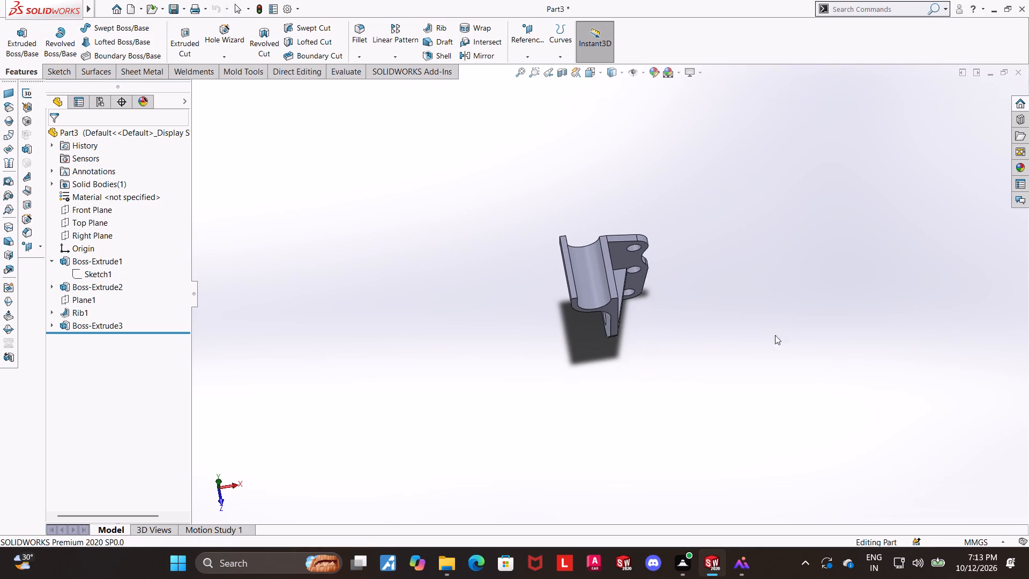
left_click(593, 77)
left_click(468, 335)
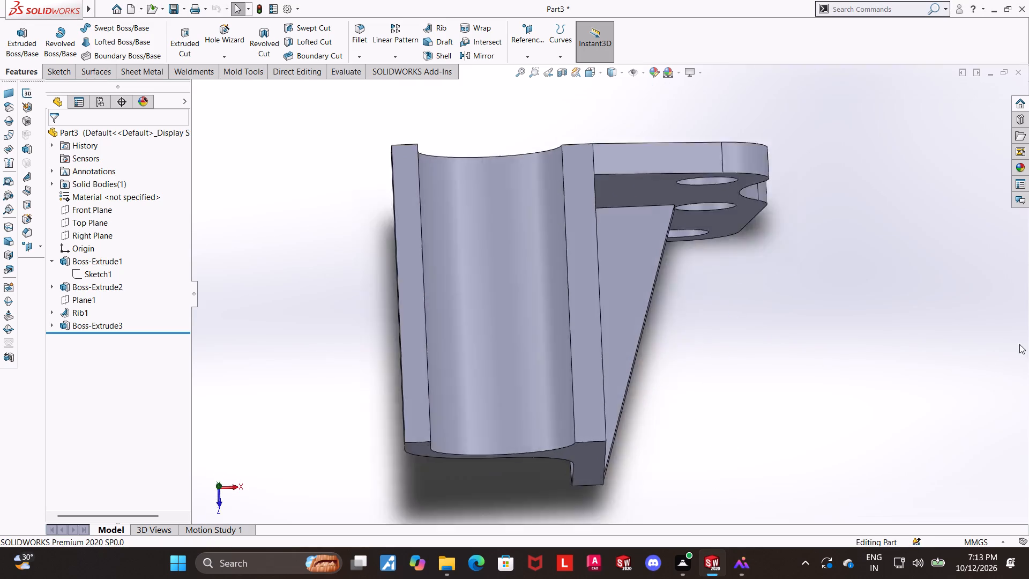
scroll(817, 337, "up", 3)
scroll(709, 362, "up", 1)
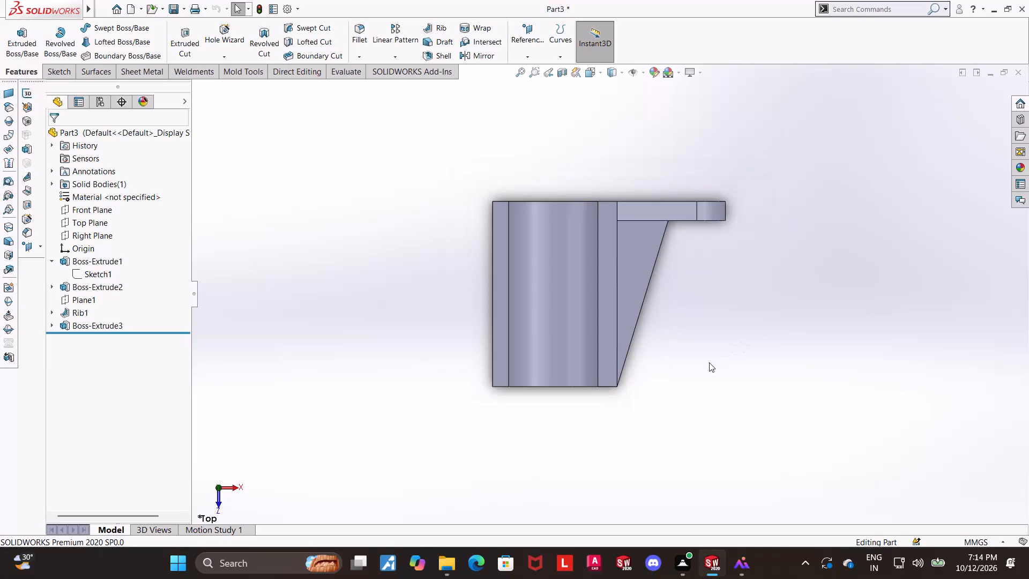
Apply a red colour from the standard swatches to the whole bracket part.
scroll(692, 364, "up", 1)
middle_click_drag(692, 364, 669, 185)
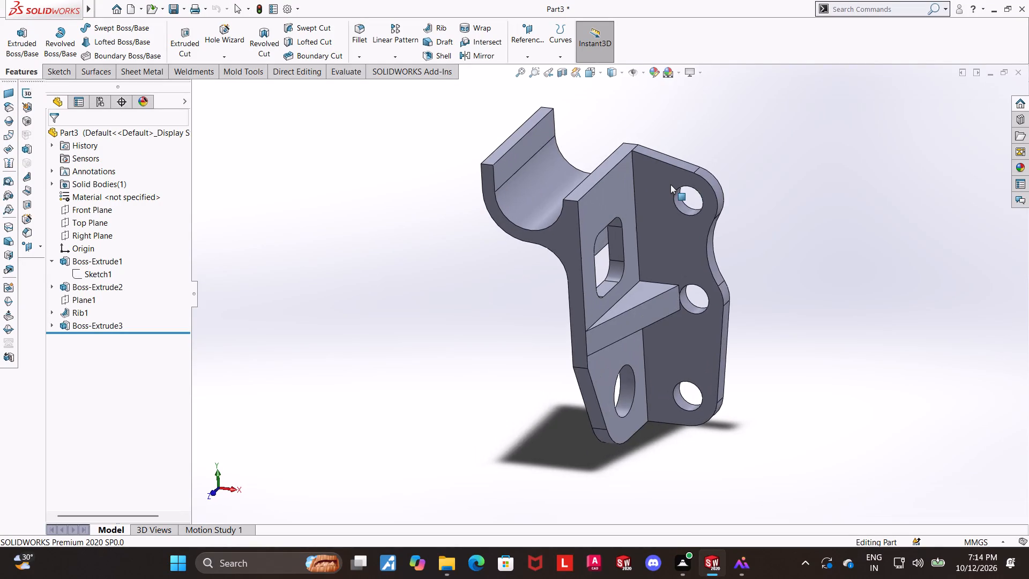
scroll(670, 180, "down", 2)
scroll(648, 197, "up", 3)
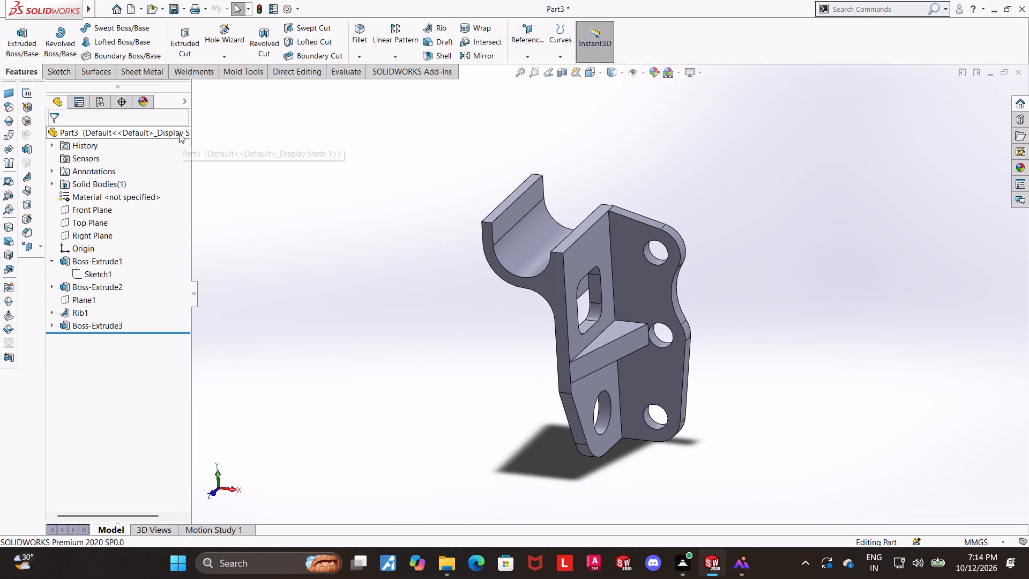
right_click(169, 131)
left_click(191, 113)
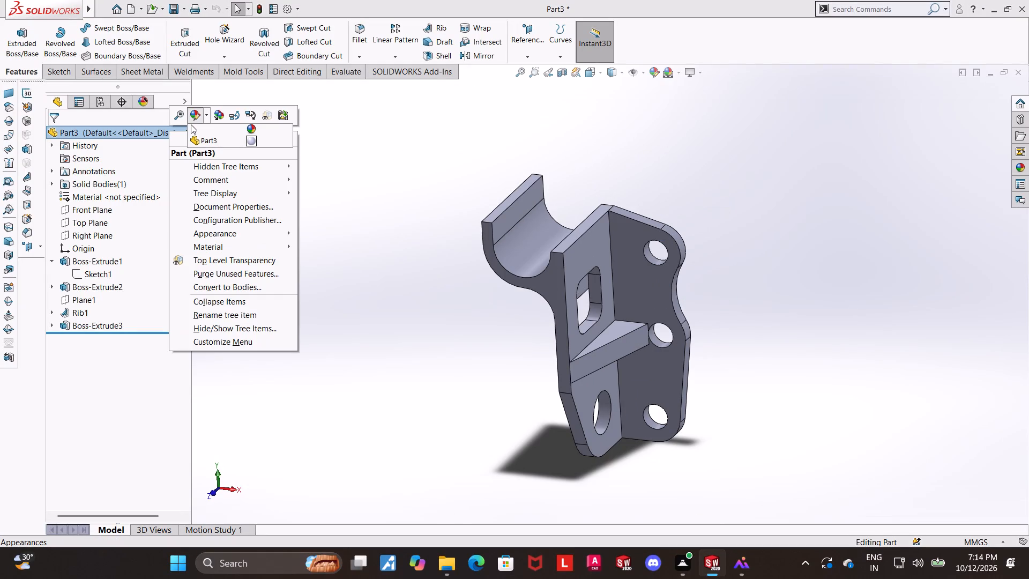
left_click(248, 139)
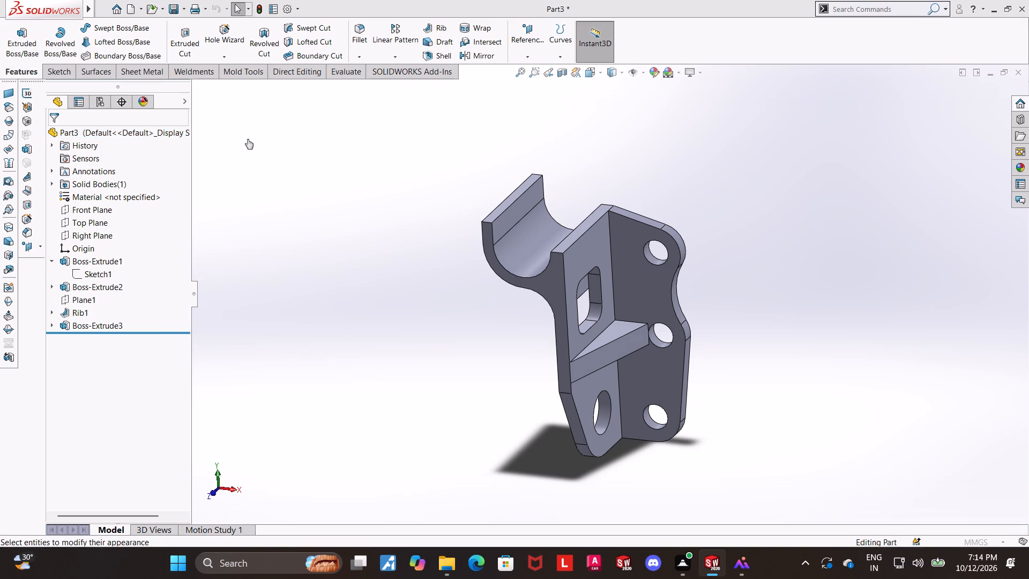
left_click(84, 406)
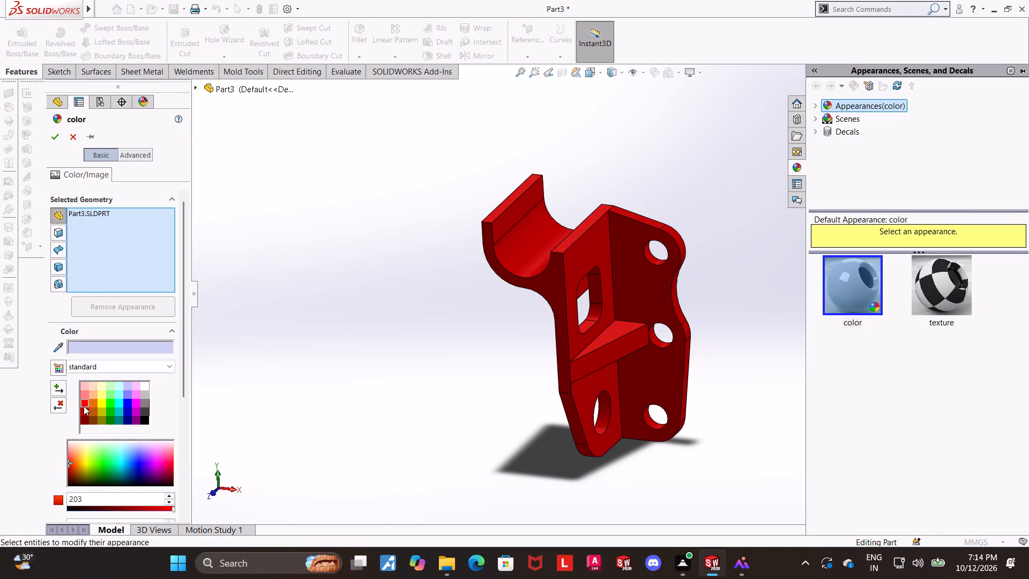
left_click(54, 140)
left_click(434, 189)
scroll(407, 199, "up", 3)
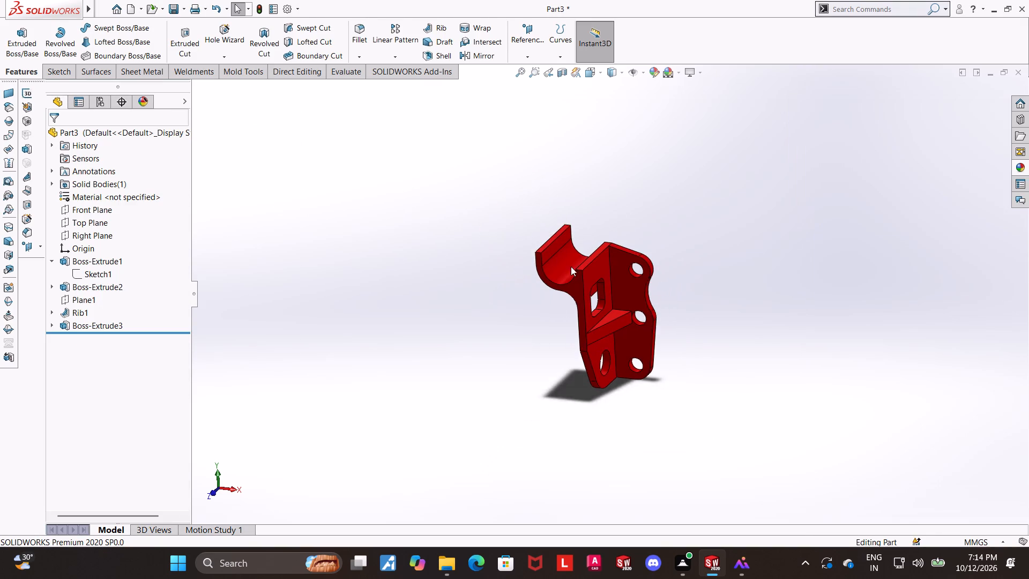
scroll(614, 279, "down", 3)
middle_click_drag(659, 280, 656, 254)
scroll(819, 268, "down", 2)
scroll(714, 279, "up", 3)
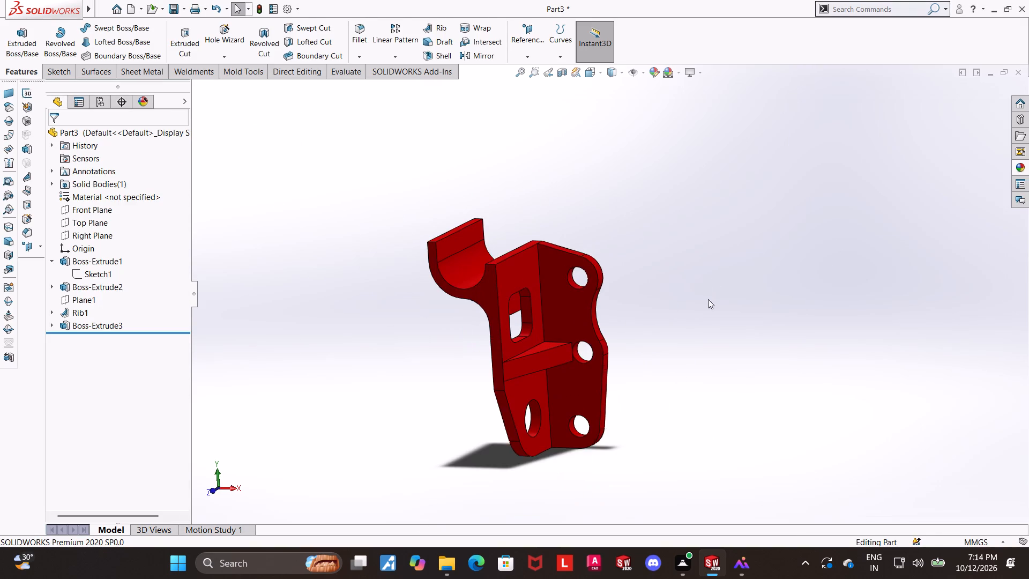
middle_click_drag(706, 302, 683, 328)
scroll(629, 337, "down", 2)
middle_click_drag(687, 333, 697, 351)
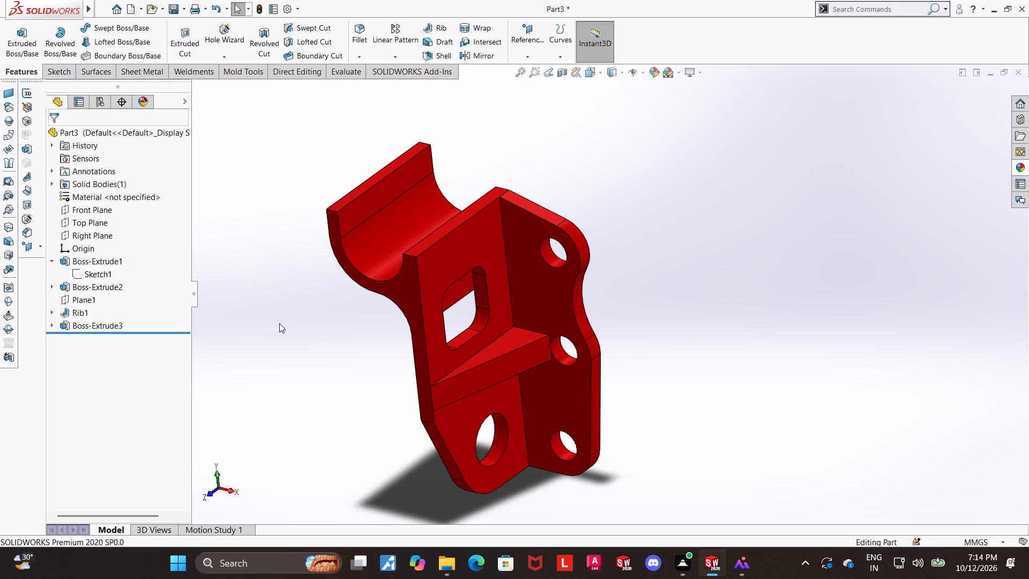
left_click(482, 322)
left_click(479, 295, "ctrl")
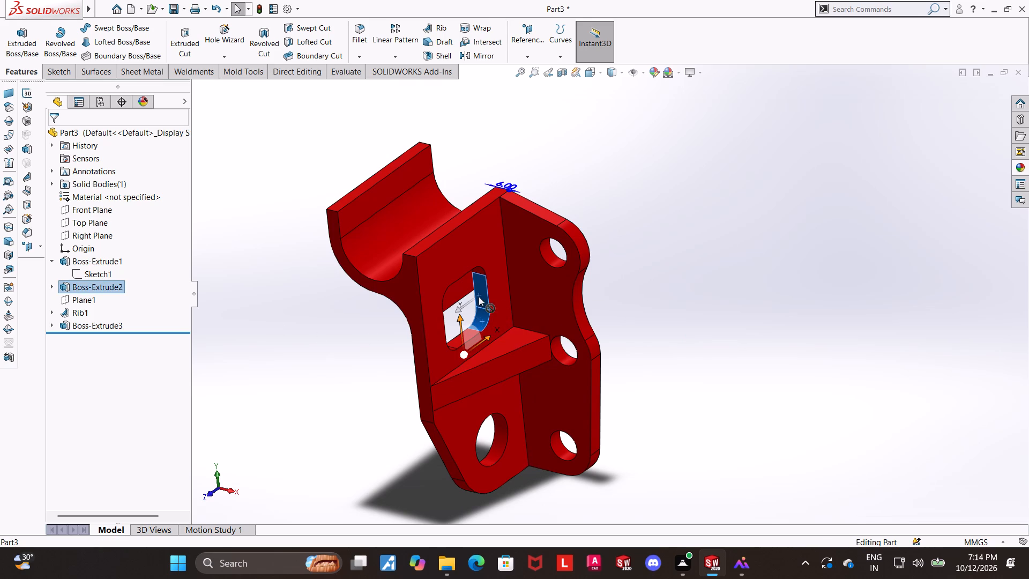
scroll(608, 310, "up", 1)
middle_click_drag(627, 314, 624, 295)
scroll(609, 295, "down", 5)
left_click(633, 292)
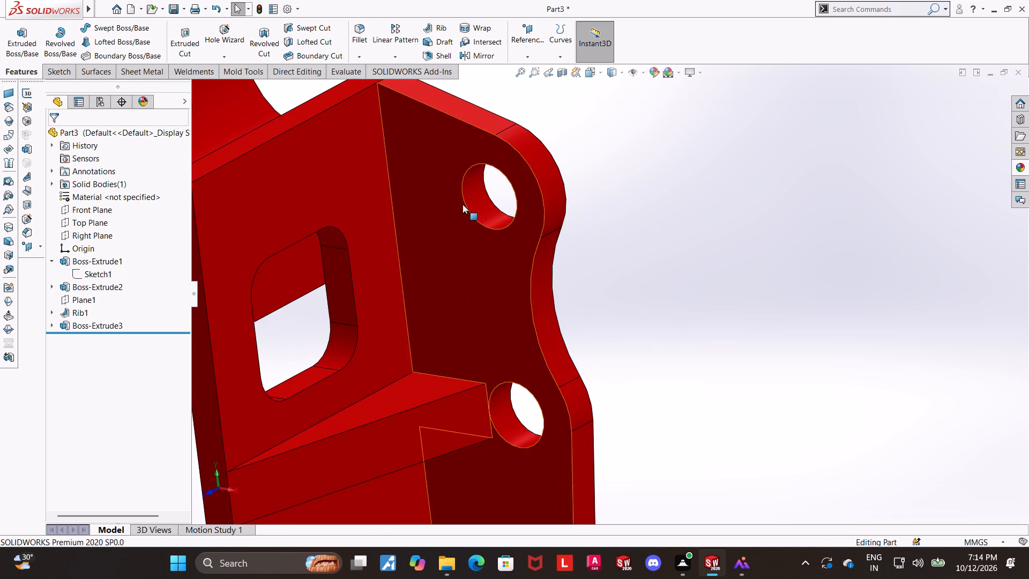
Colour the inner faces of the three plate holes, the large hole and the hook's curved inner surface white.
left_click(476, 211)
scroll(557, 258, "up", 4)
left_click(549, 368, "ctrl")
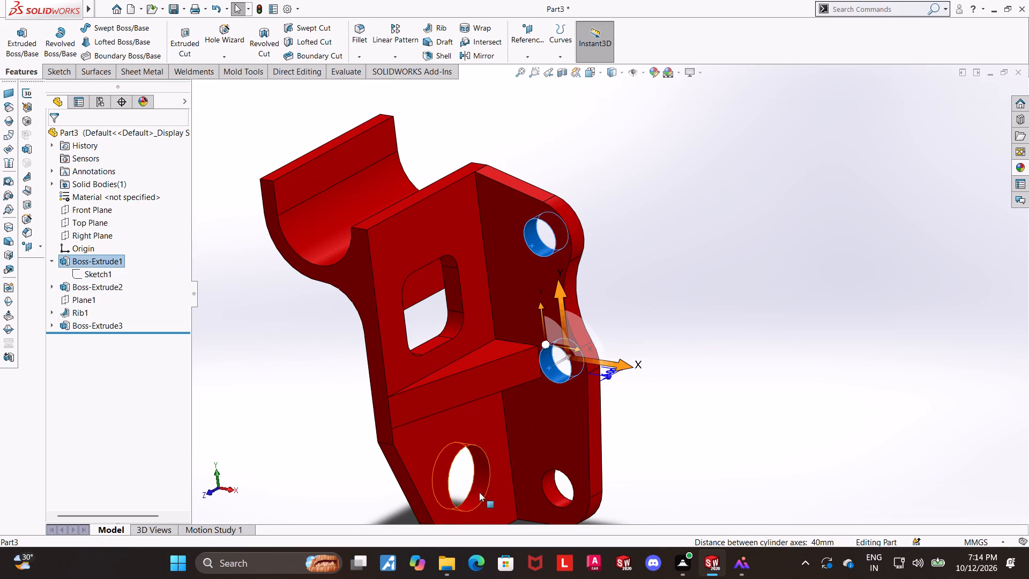
left_click(479, 491, "ctrl")
left_click(553, 497, "ctrl")
left_click(333, 234, "ctrl")
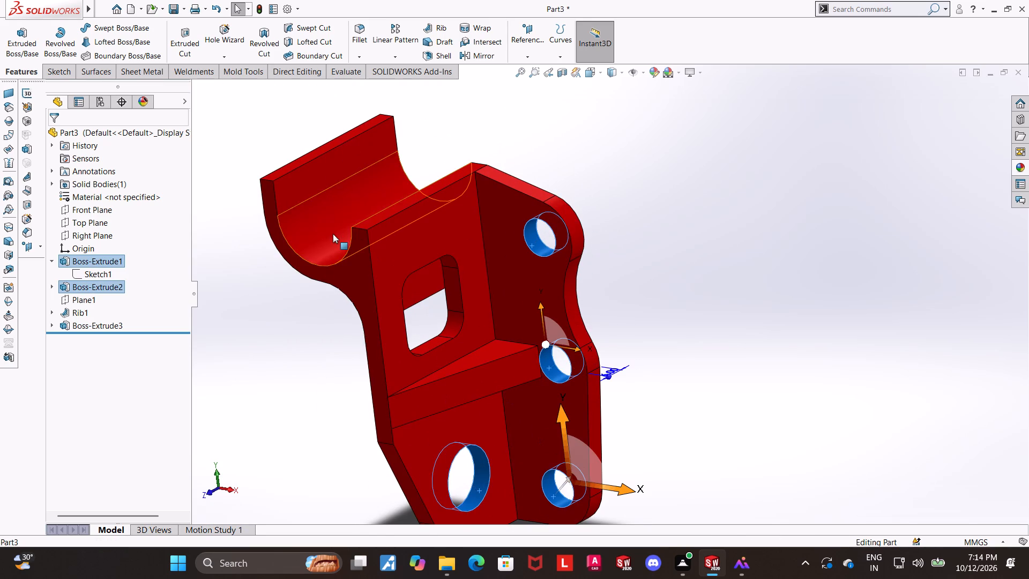
right_click(248, 270)
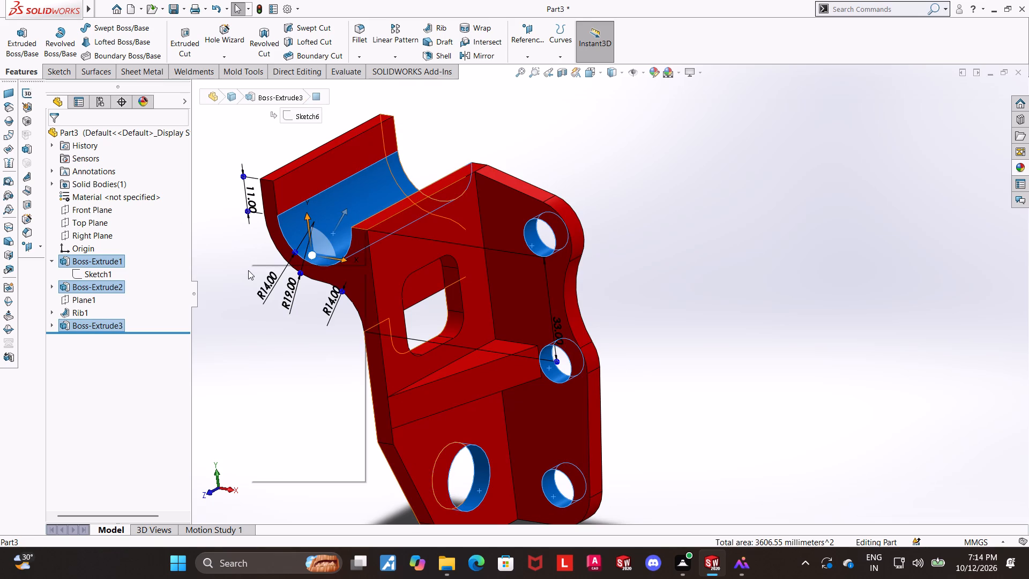
left_click(292, 238)
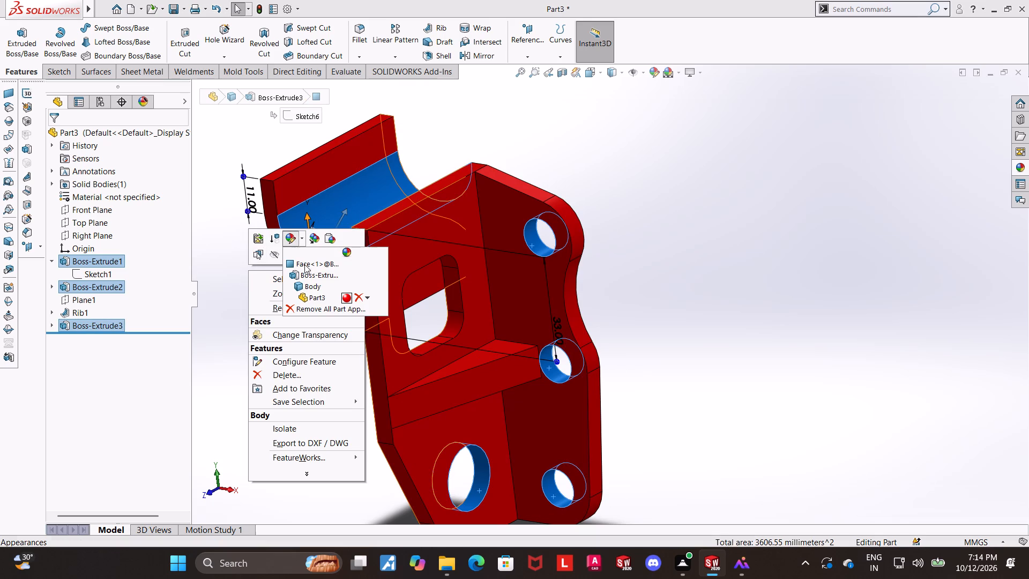
left_click(327, 266)
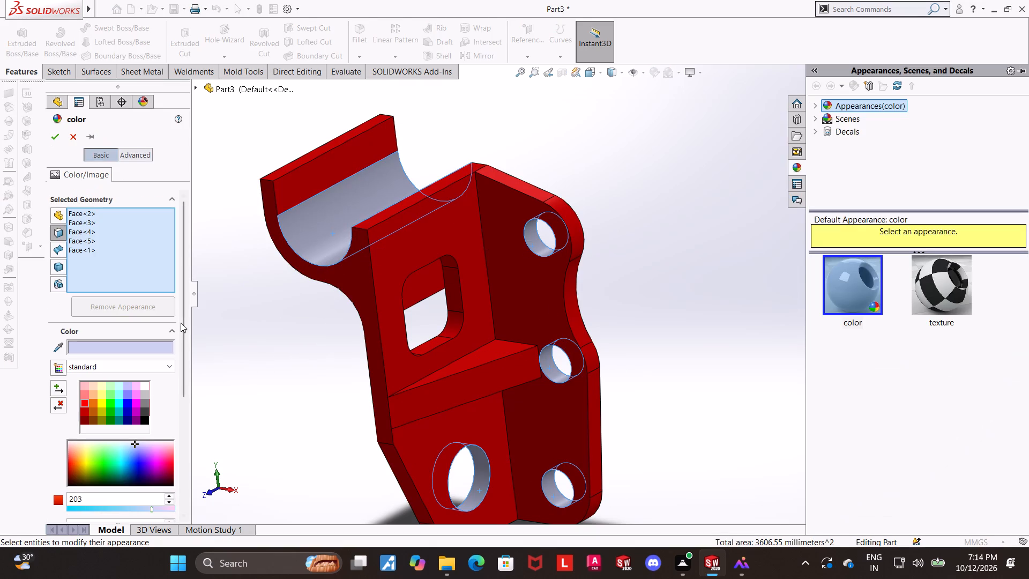
left_click(144, 385)
left_click(51, 139)
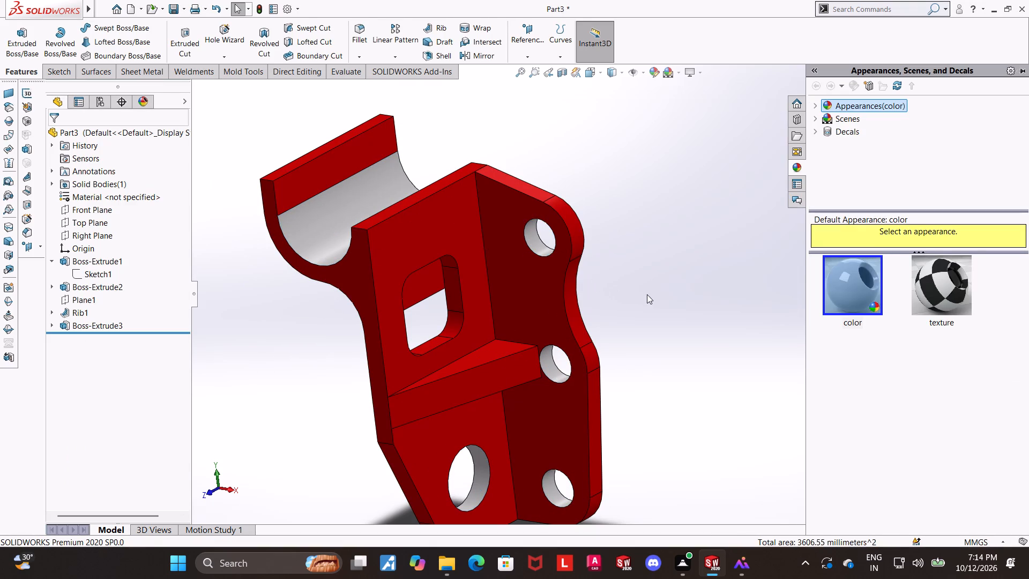
left_click(647, 294)
Colour all eight inner faces of the rounded rectangular window white.
left_click(453, 325)
left_click(456, 296, "ctrl")
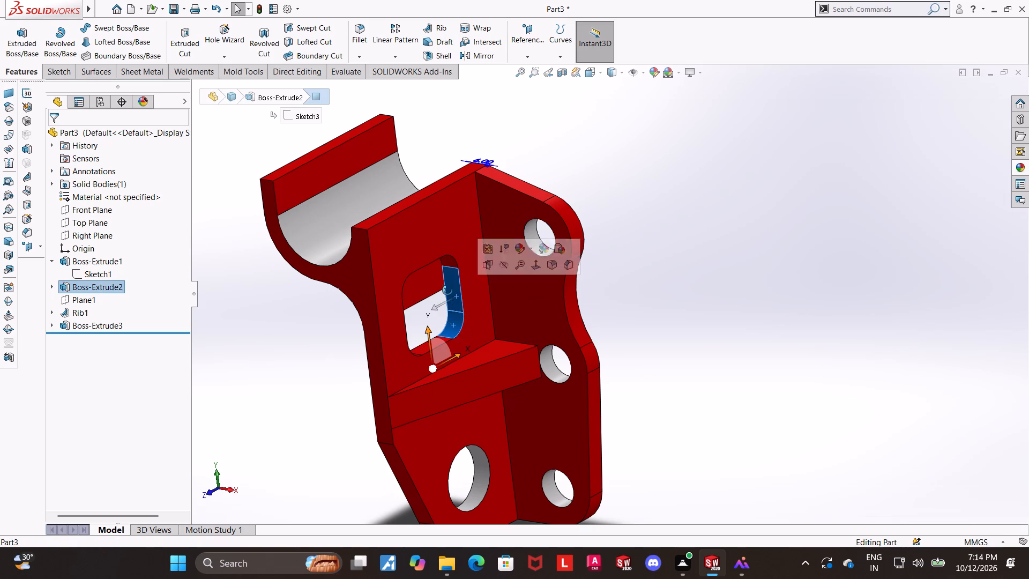
middle_click_drag(449, 293, 446, 241)
left_click(449, 258)
scroll(445, 269, "up", 1)
middle_click_drag(444, 269, 437, 250)
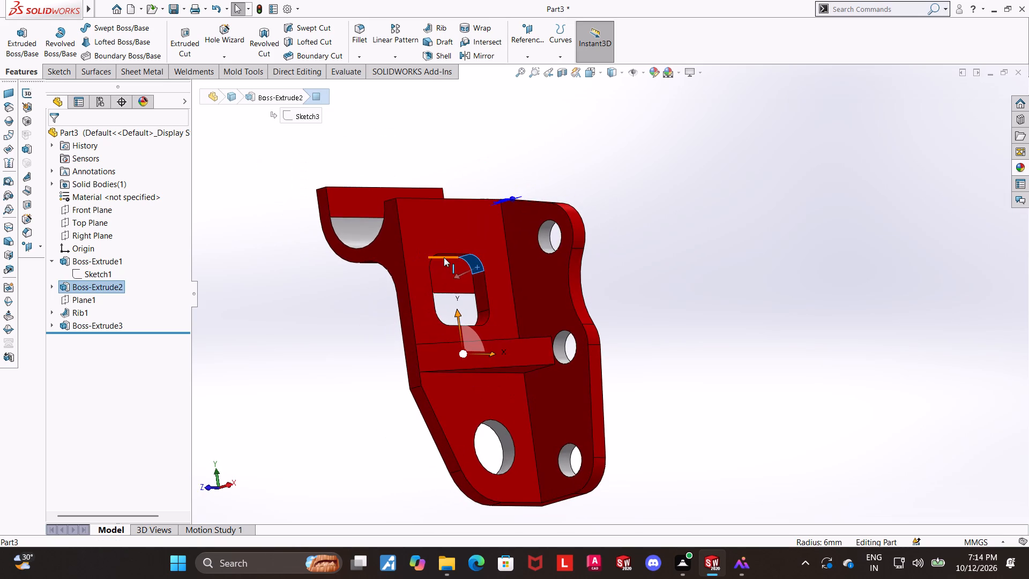
middle_click_drag(448, 262, 447, 209)
scroll(472, 256, "down", 5)
left_click(459, 279, "ctrl")
left_click(553, 398, "ctrl")
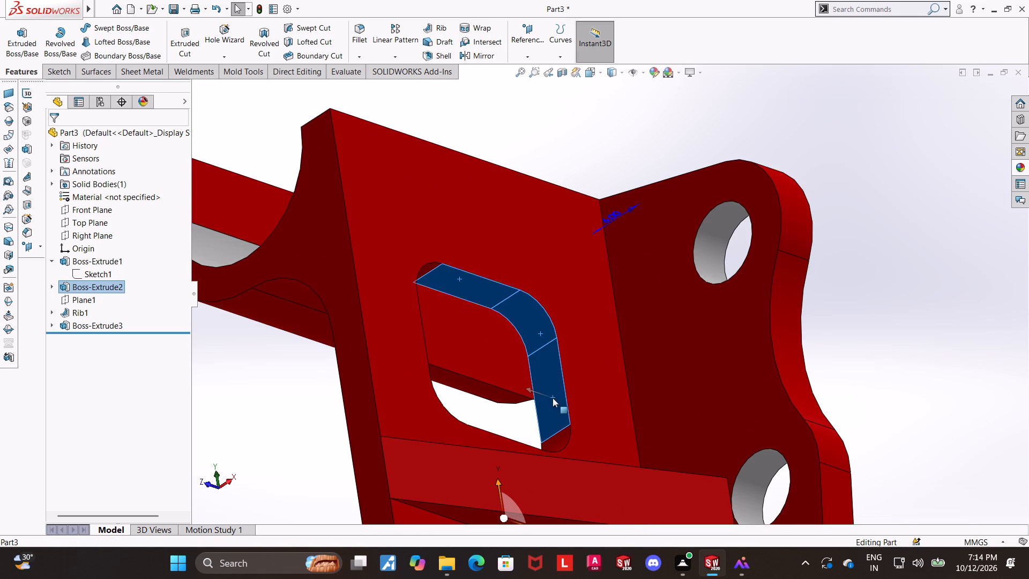
middle_click_drag(542, 391, 519, 395, "ctrl")
middle_click_drag(533, 388, 470, 385)
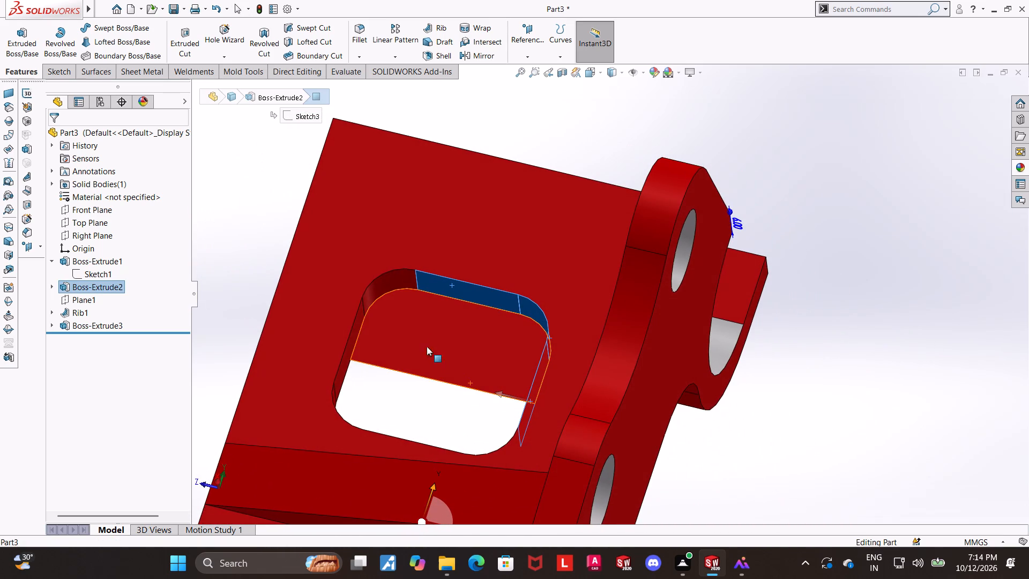
left_click(400, 285, "ctrl")
left_click(357, 327, "ctrl")
middle_click_drag(406, 371, 411, 392)
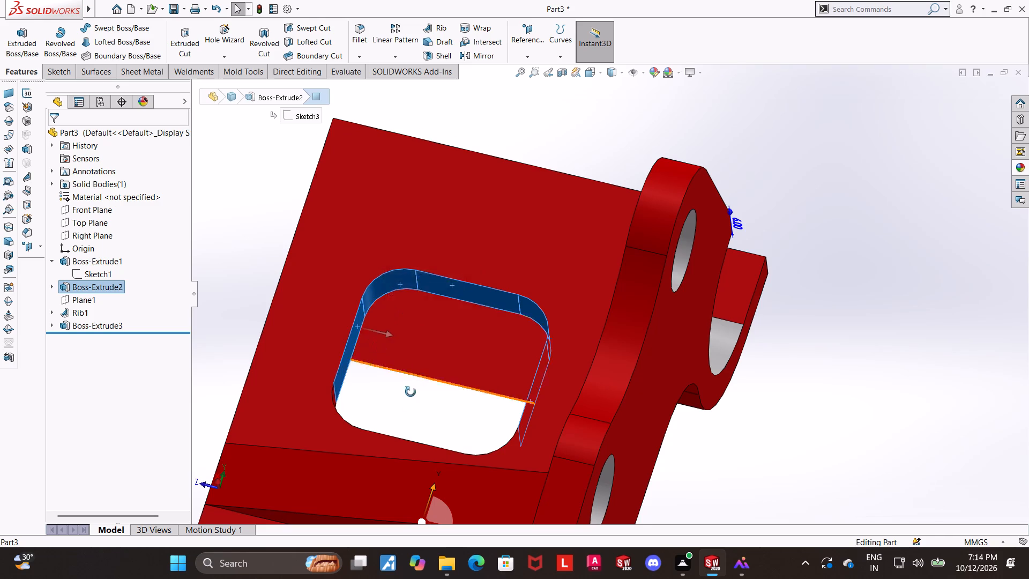
middle_click_drag(411, 392, 396, 494)
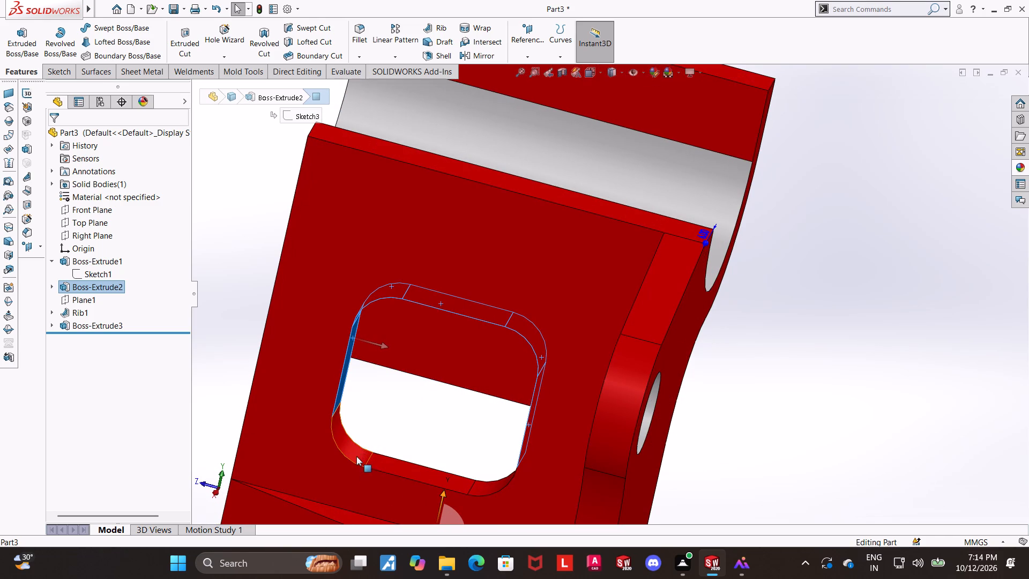
left_click(356, 456, "ctrl")
left_click(407, 466, "ctrl")
middle_click_drag(431, 419, 481, 487)
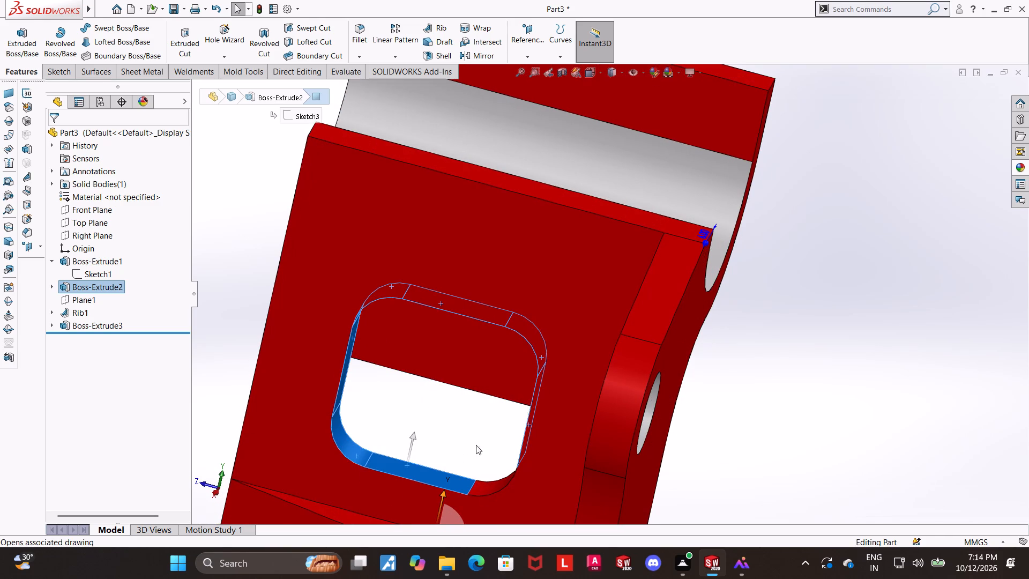
middle_click_drag(474, 440, 502, 476)
left_click(502, 482, "ctrl")
scroll(502, 482, "up", 2, "ctrl")
scroll(505, 474, "up", 2)
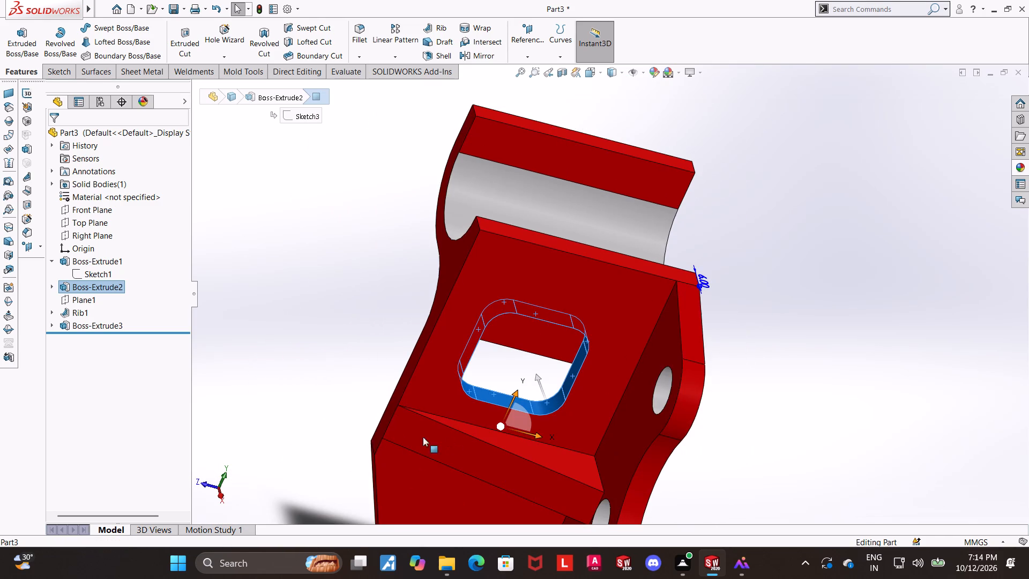
right_click(374, 387)
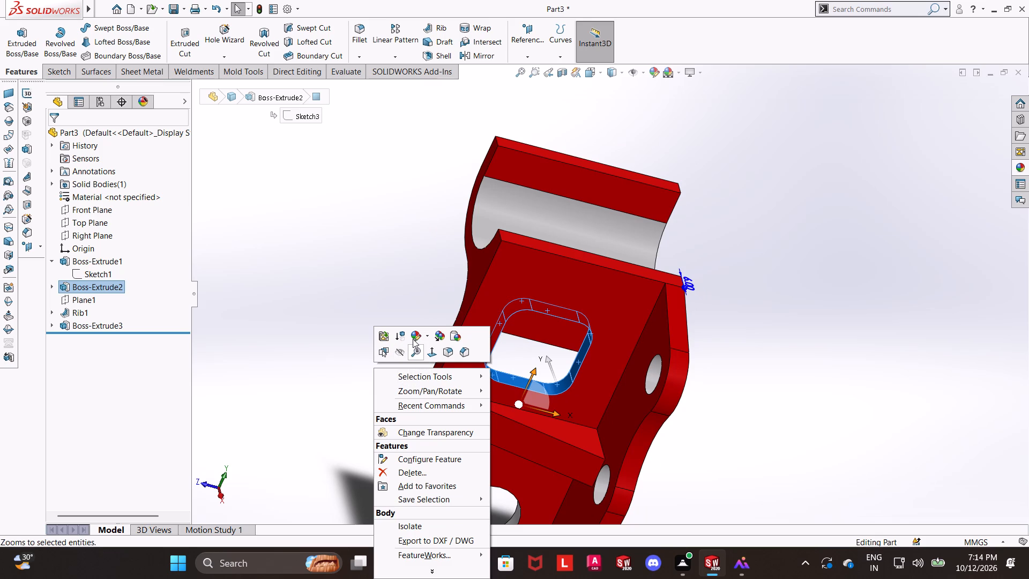
left_click(413, 339)
left_click(439, 362)
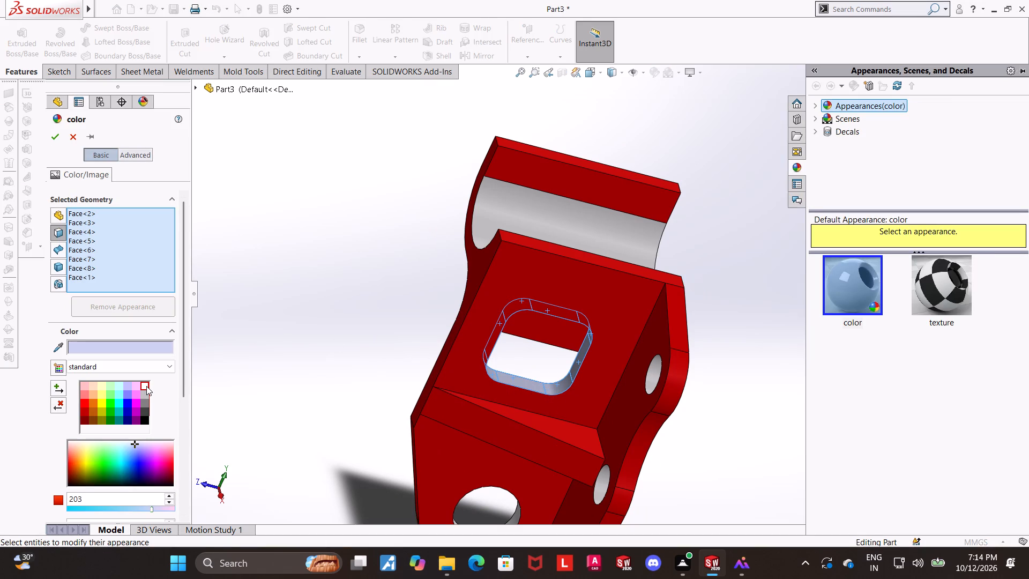
left_click(146, 386)
left_click(49, 136)
Show the coloured bracket in the Isometric view and look over the finish at close range.
scroll(475, 332, "up", 4)
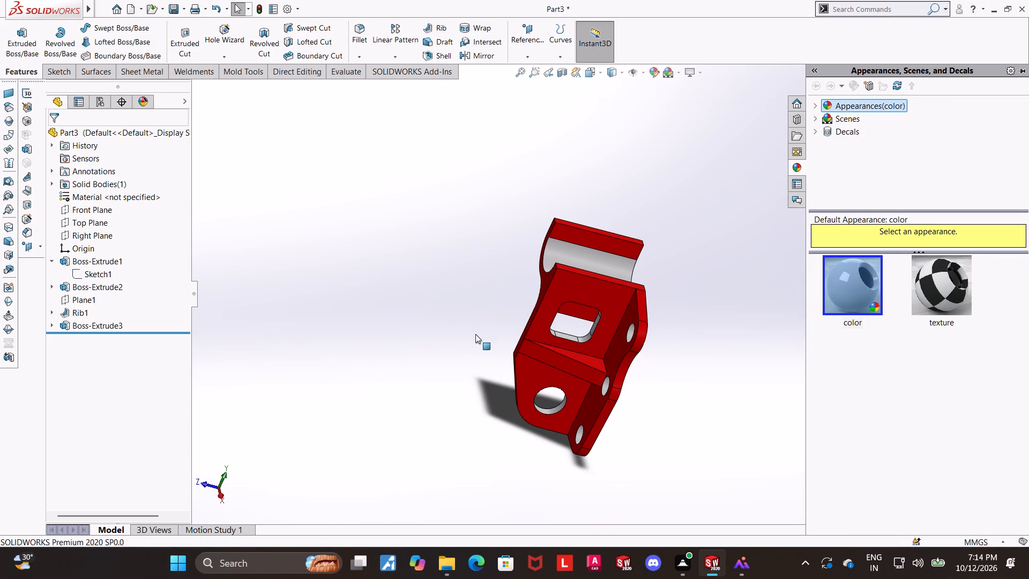
key("ctrl+7")
scroll(745, 331, "up", 2)
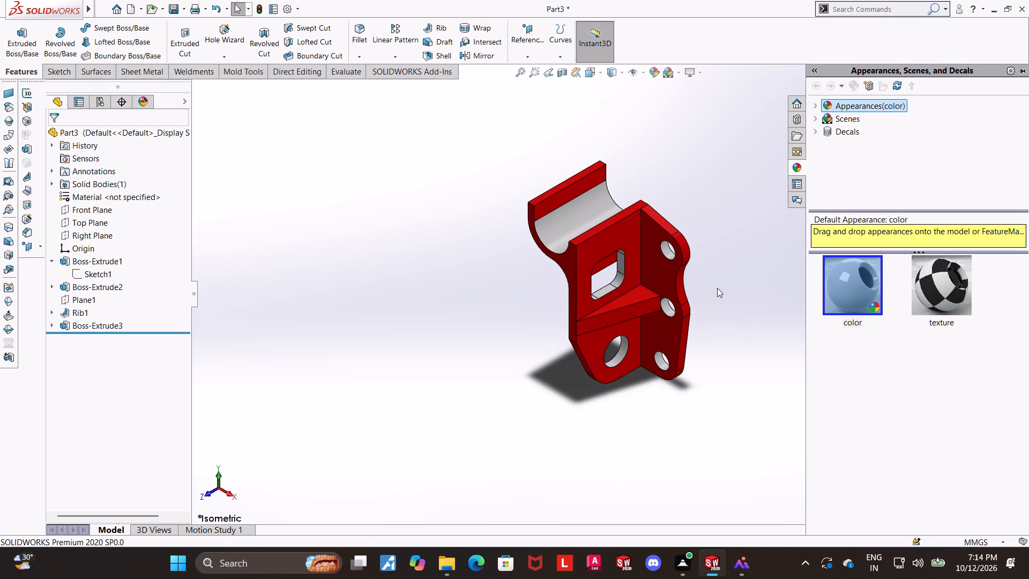
scroll(715, 282, "down", 1)
scroll(630, 357, "down", 1)
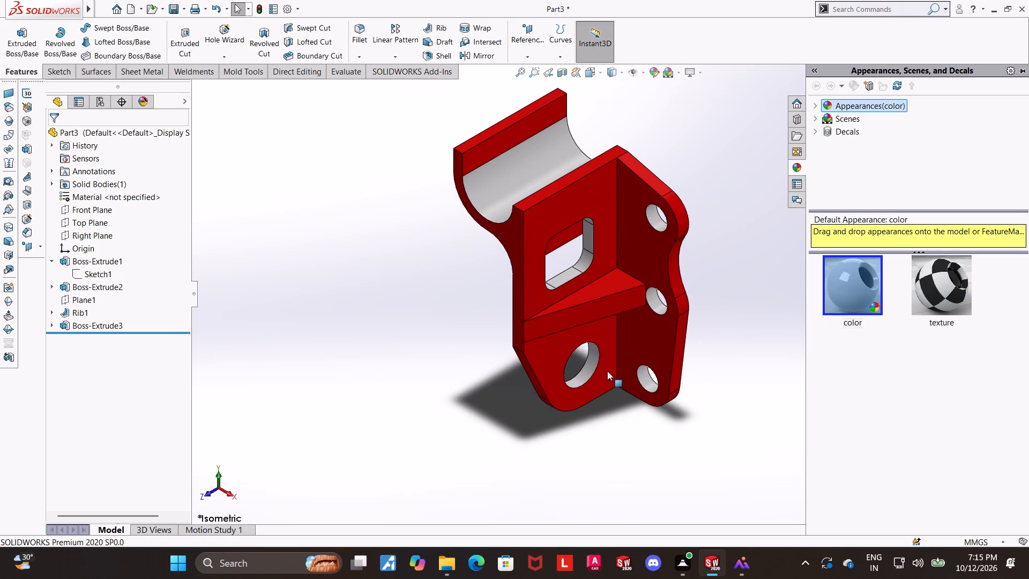
scroll(624, 326, "down", 2)
Measure the rib's thickness between its upper and lower faces.
left_click(335, 66)
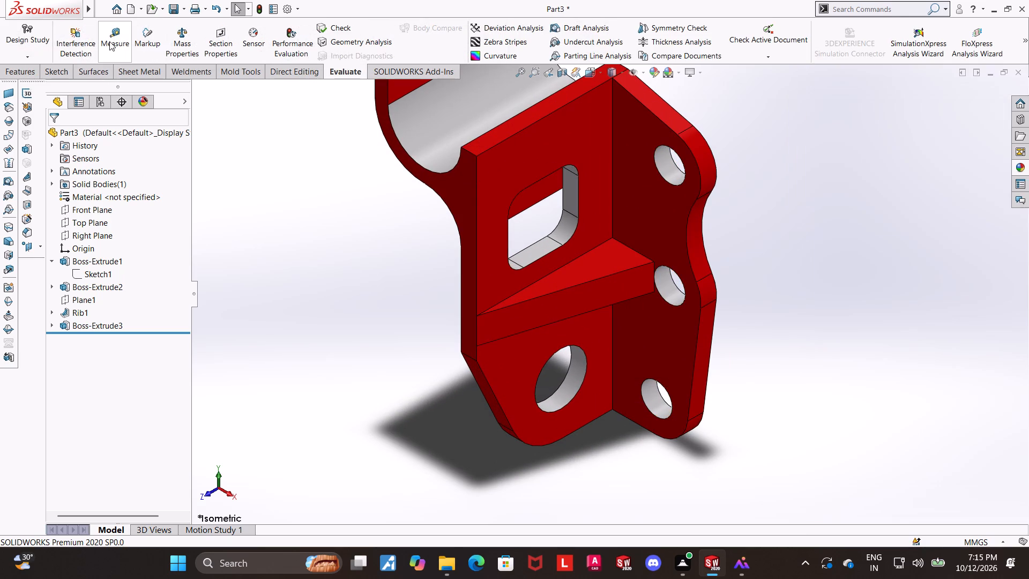
left_click(109, 41)
left_click(612, 257)
middle_click_drag(609, 304, 597, 144)
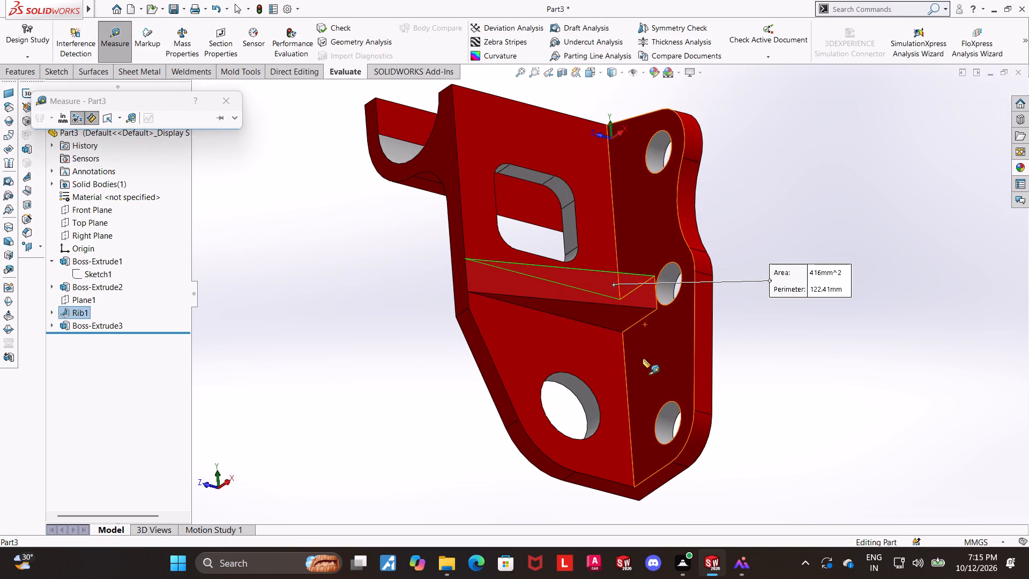
left_click(626, 317)
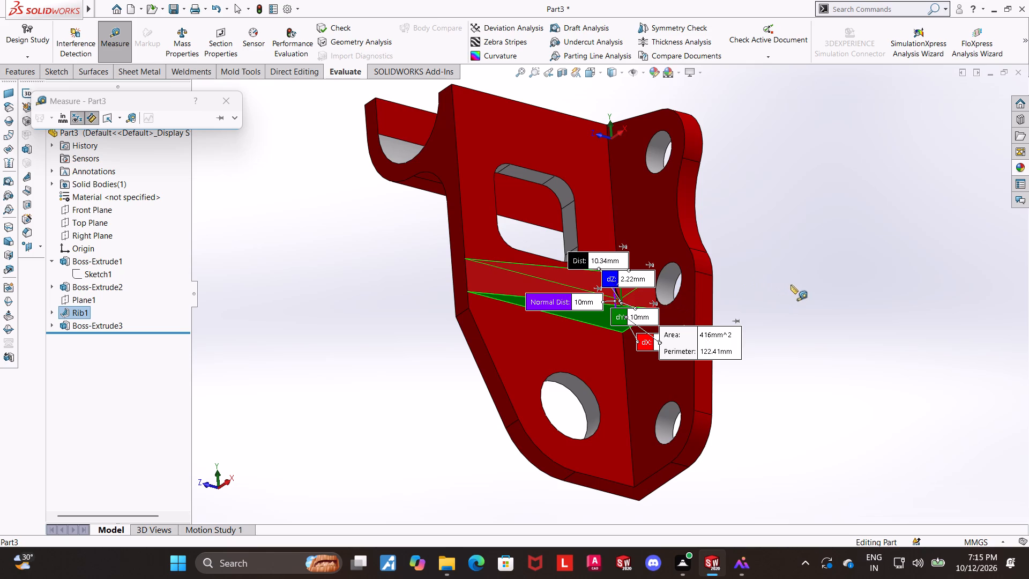
key("Escape")
Measure the width of the rounded rectangular window between its two opposite straight side faces.
scroll(805, 288, "up", 2)
middle_click_drag(746, 256, 754, 303)
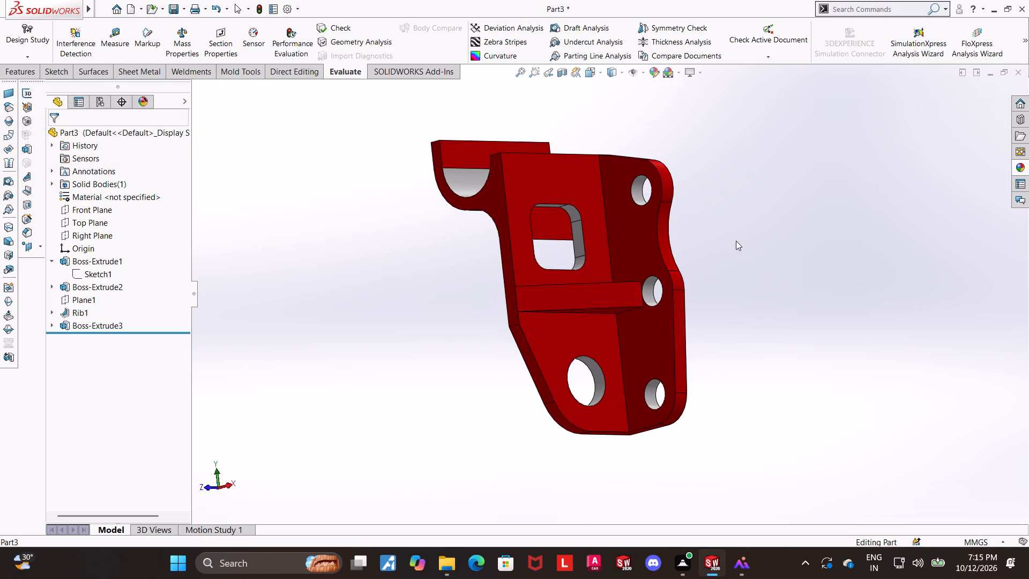
scroll(739, 245, "up", 1)
middle_click_drag(741, 294, 743, 318)
middle_click_drag(694, 244, 706, 299)
scroll(667, 213, "down", 2)
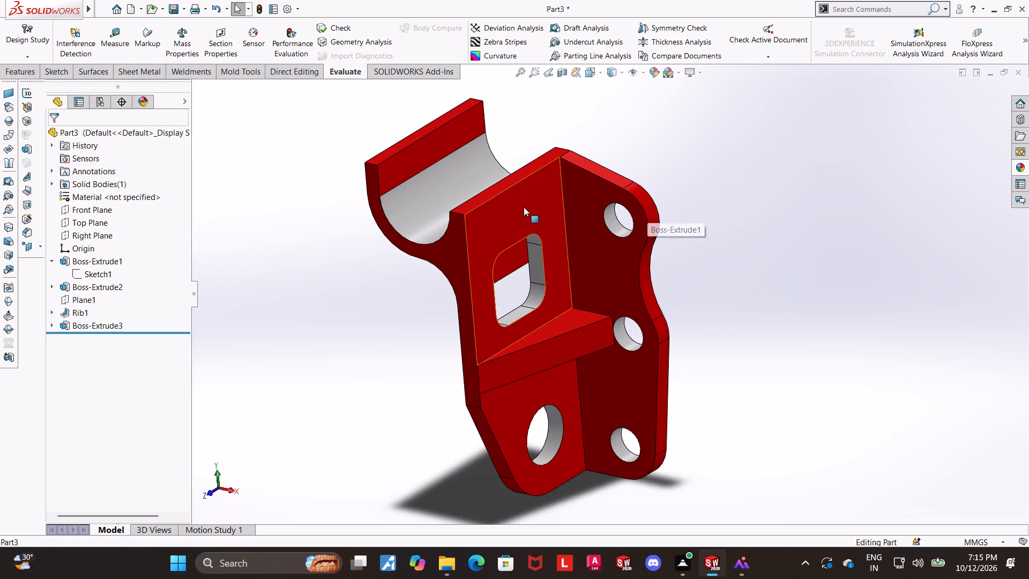
scroll(524, 207, "down", 3)
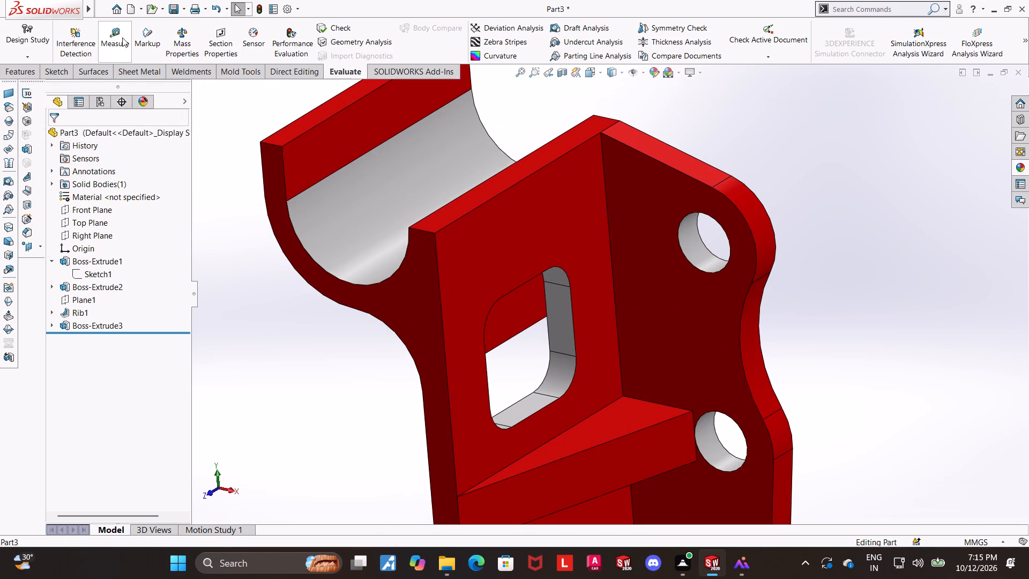
left_click(120, 43)
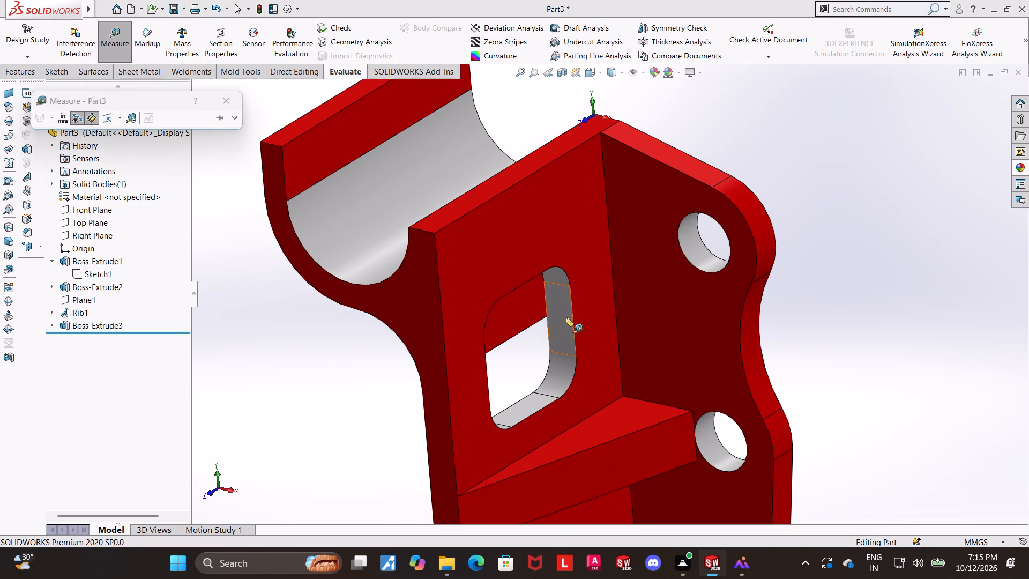
left_click(566, 318)
middle_click_drag(553, 309, 465, 381)
left_click(452, 376)
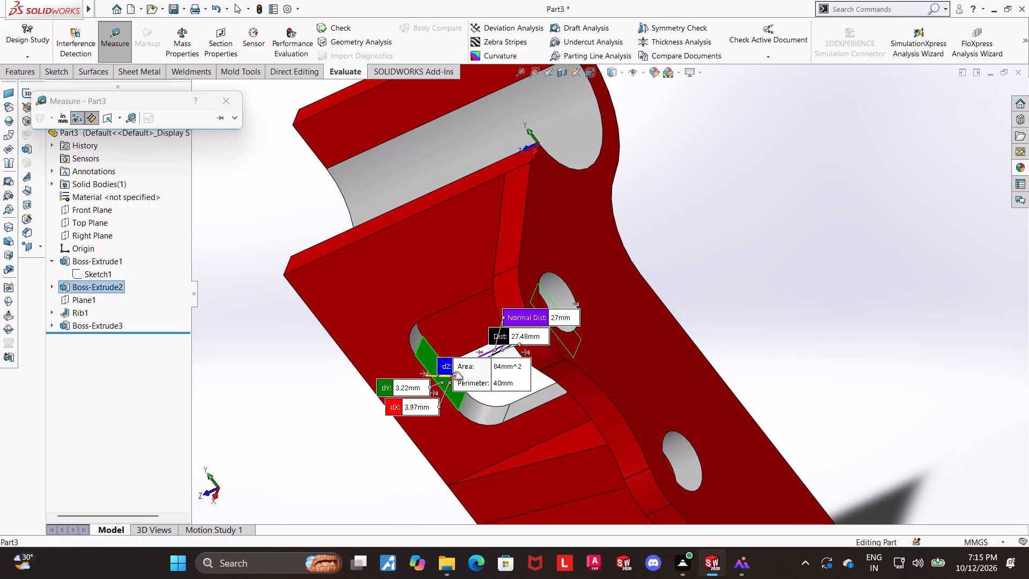
key("Escape")
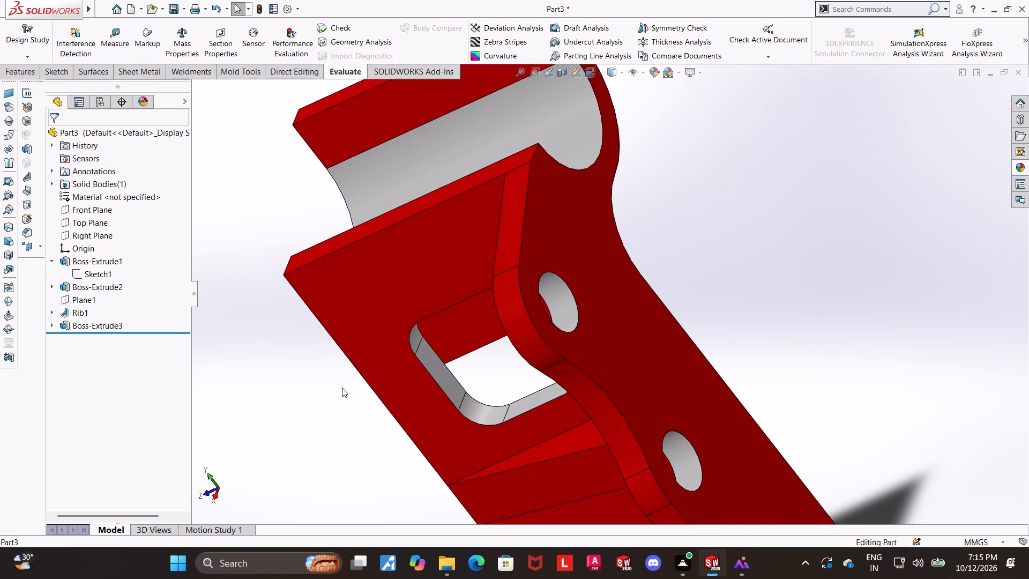
Measure the distance from the flange's outer edge face to the nearest straight side face of the window.
scroll(340, 388, "up", 2)
middle_click_drag(342, 388, 405, 385)
left_click(118, 37)
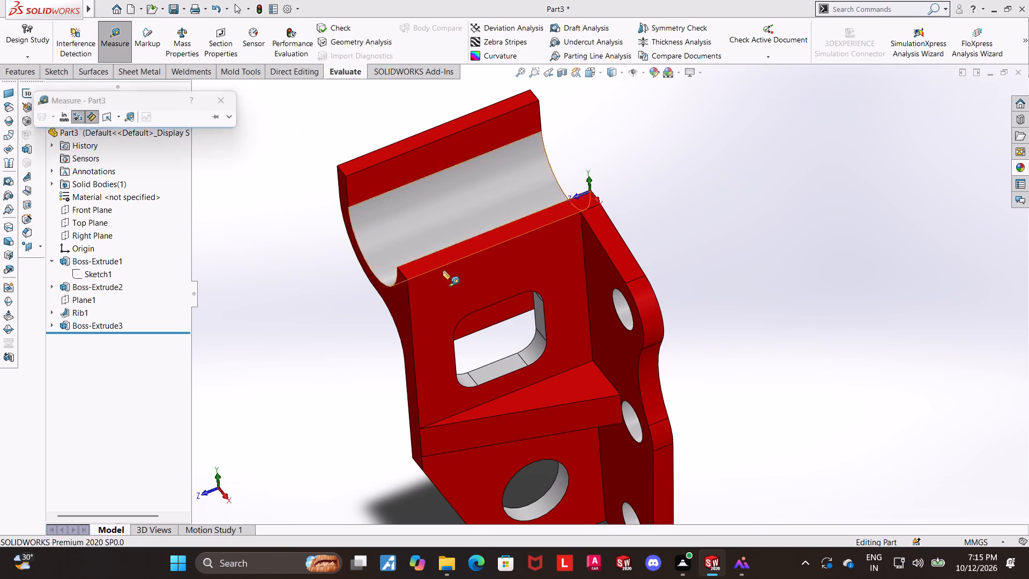
middle_click_drag(478, 322, 537, 306)
scroll(515, 343, "down", 3)
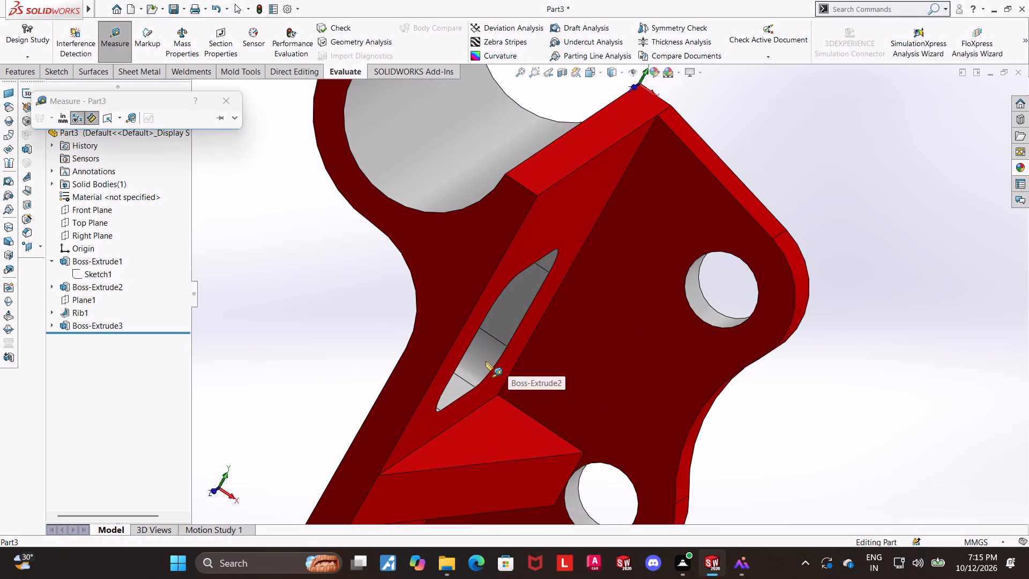
left_click(422, 372)
middle_click_drag(456, 354, 296, 331)
middle_click_drag(426, 361, 469, 368)
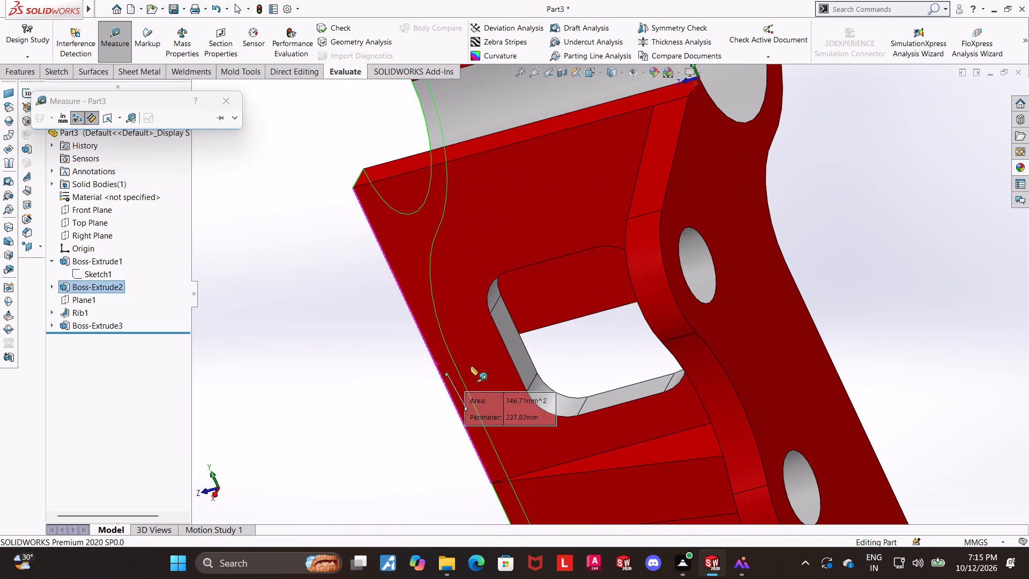
left_click(517, 360)
scroll(428, 400, "up", 2)
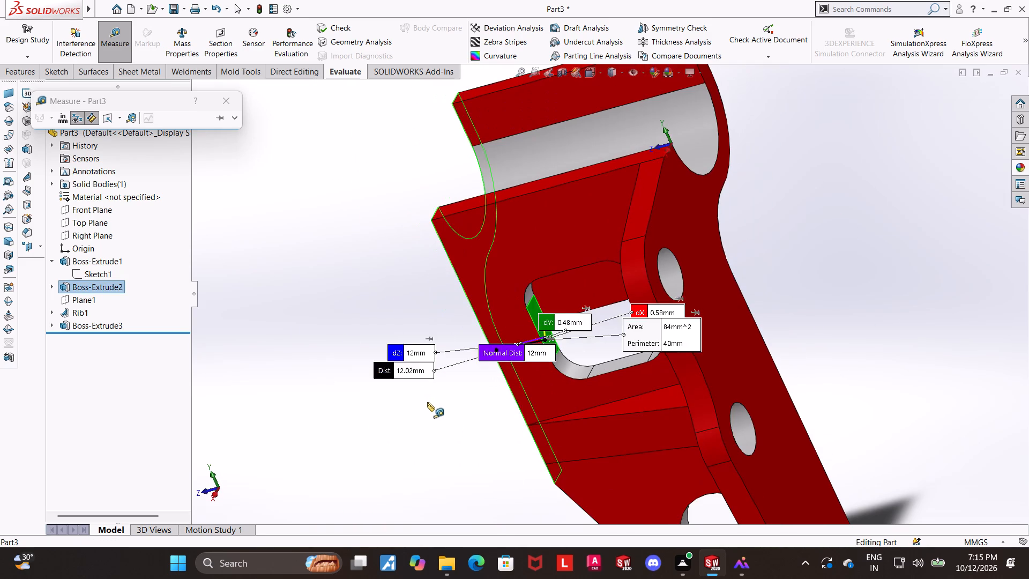
key("Escape")
Show the bracket in the Front view and check it against the SW-156 reference drawing.
scroll(433, 412, "up", 1)
middle_click_drag(462, 413, 562, 332)
scroll(562, 332, "up", 3)
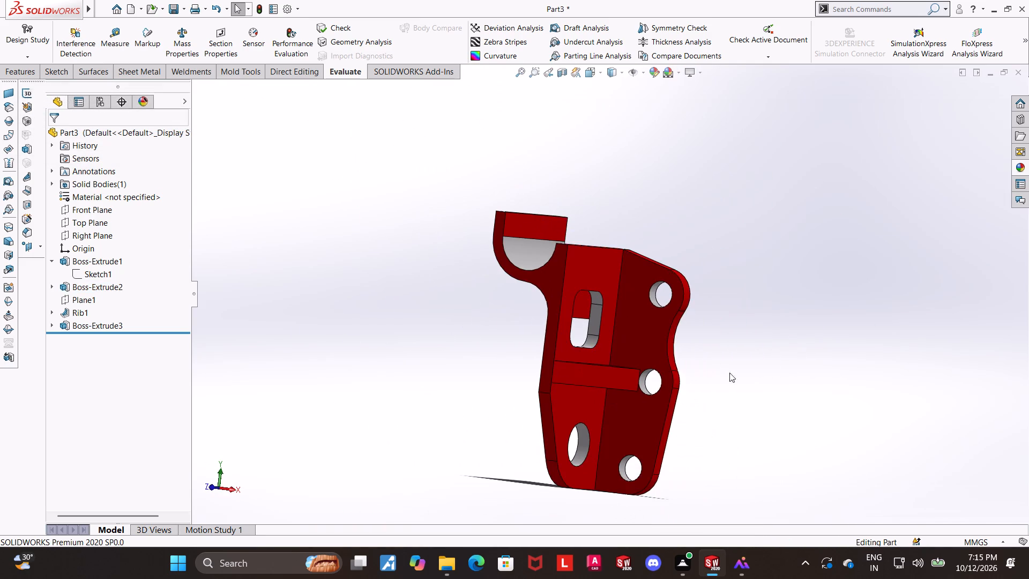
middle_click_drag(740, 379, 726, 398)
middle_click_drag(734, 378, 756, 364)
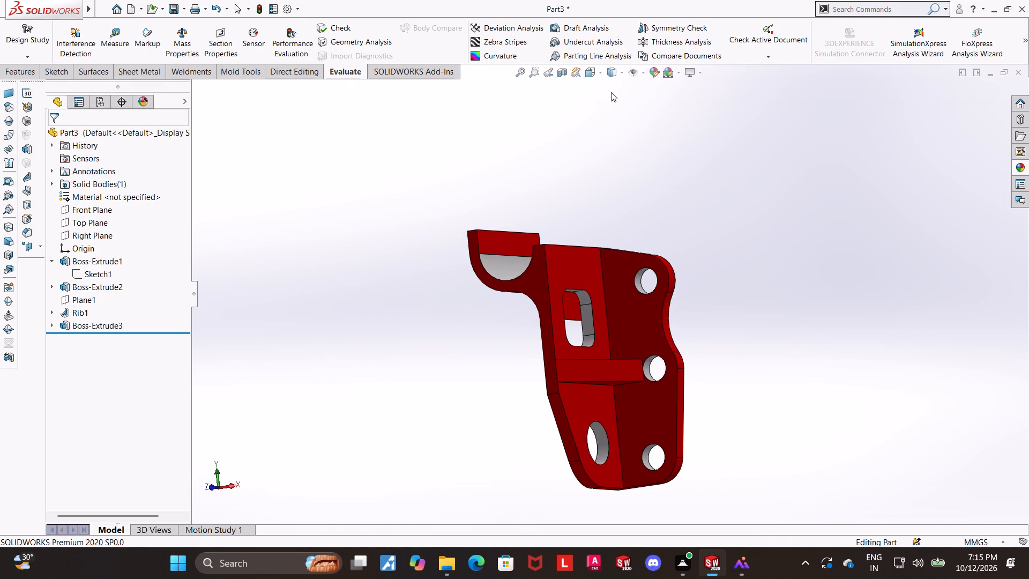
left_click(593, 78)
left_click(466, 325)
scroll(791, 341, "up", 1)
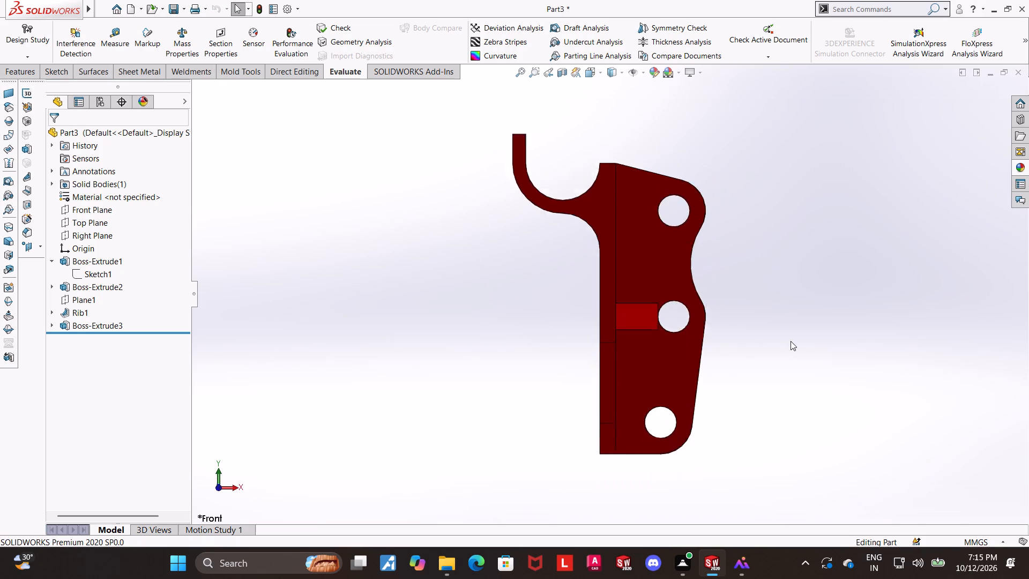
scroll(791, 341, "up", 2)
scroll(772, 304, "down", 1)
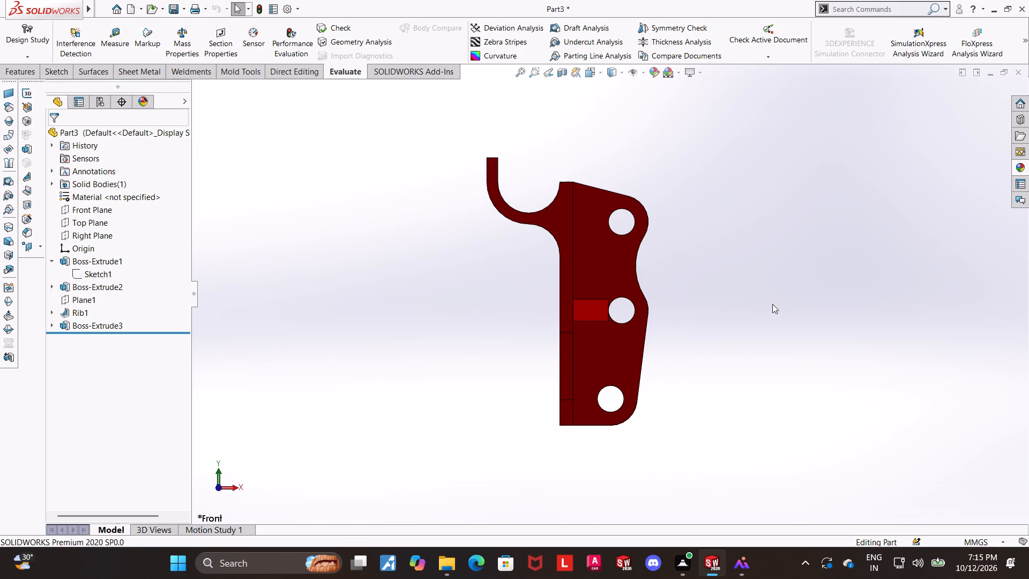
scroll(772, 304, "up", 1)
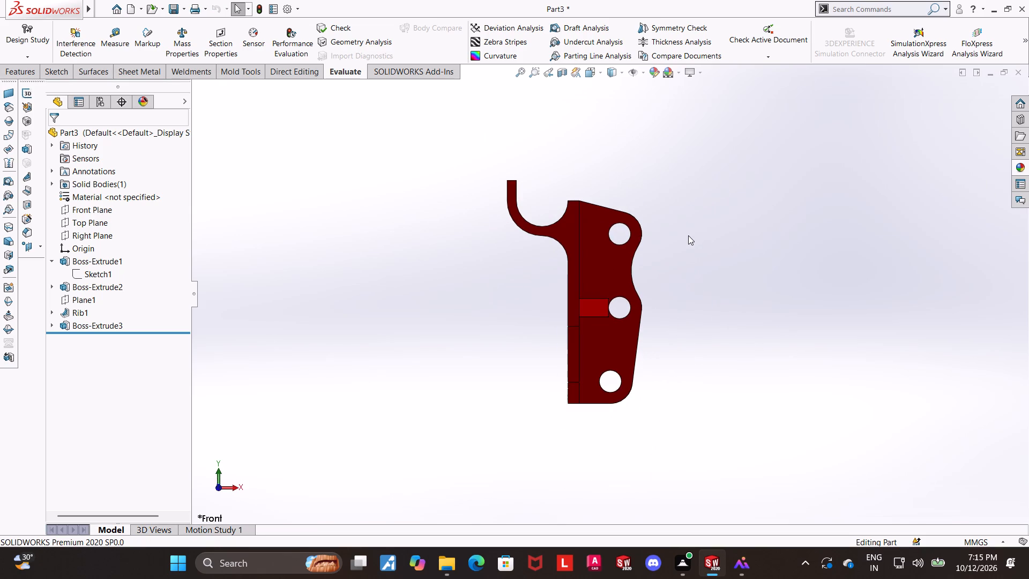
left_click(735, 566)
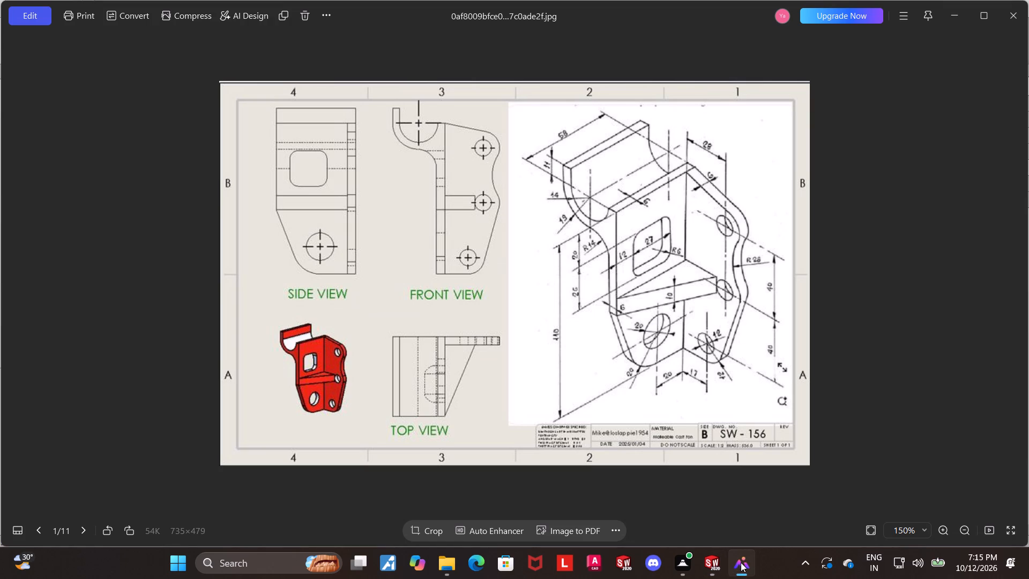
left_click(741, 562)
Measure the length of the short straight edge at the end of the hook's lip.
scroll(685, 354, "up", 1)
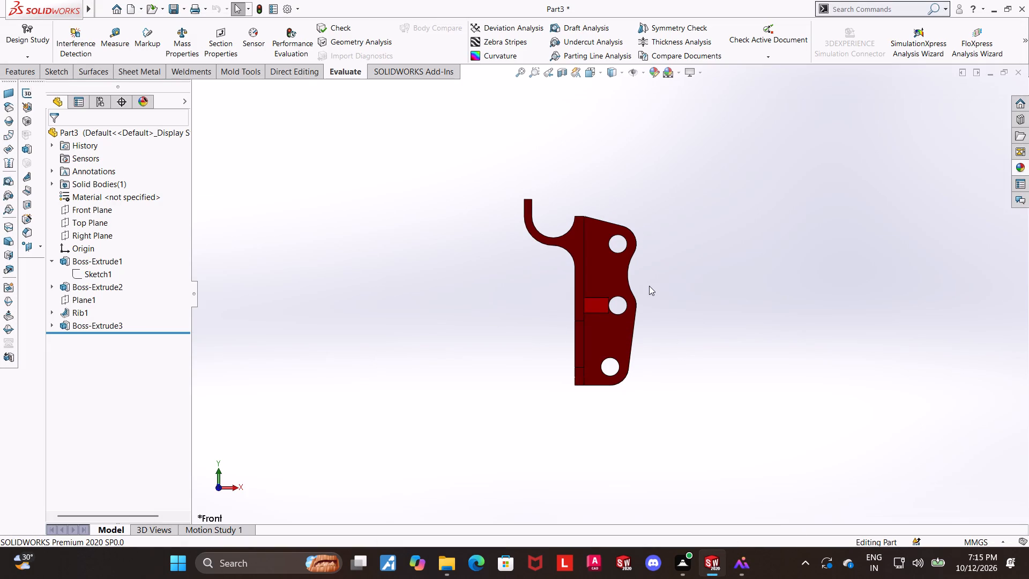
scroll(649, 286, "down", 1)
middle_click_drag(648, 296, 622, 332)
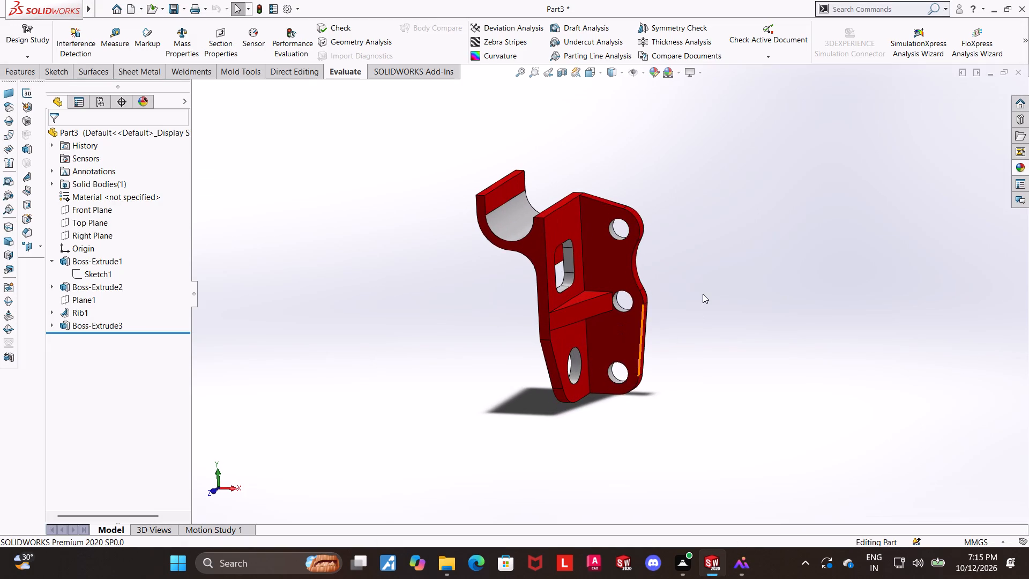
middle_click_drag(698, 296, 678, 339)
scroll(624, 262, "down", 1)
scroll(396, 176, "down", 1)
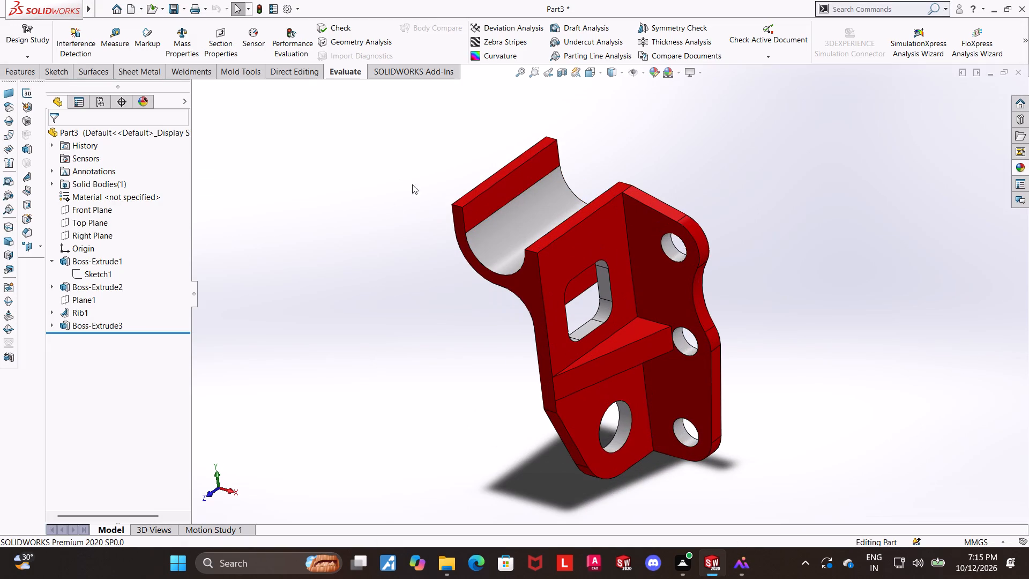
scroll(512, 185, "down", 2)
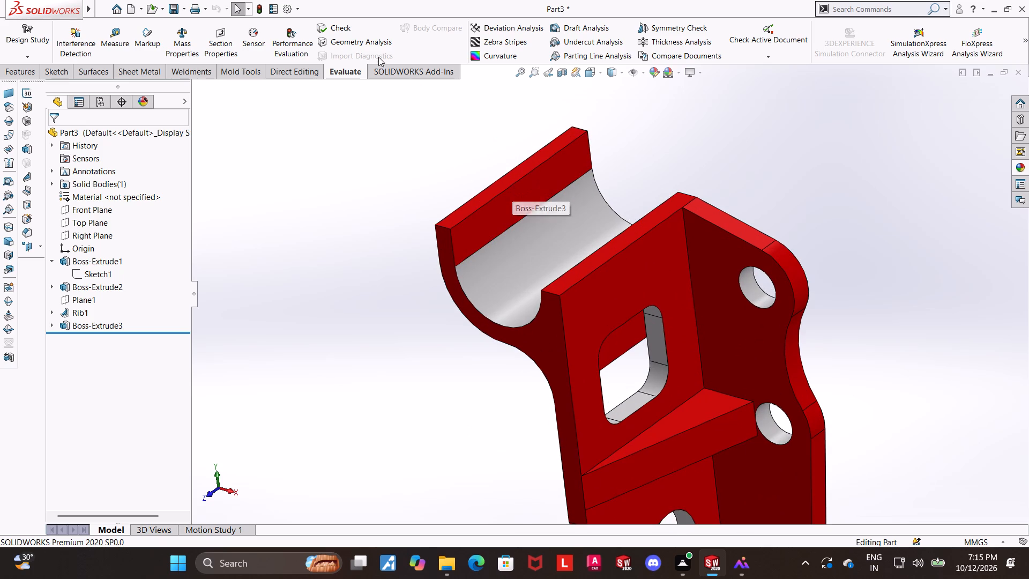
left_click(118, 40)
left_click(455, 255)
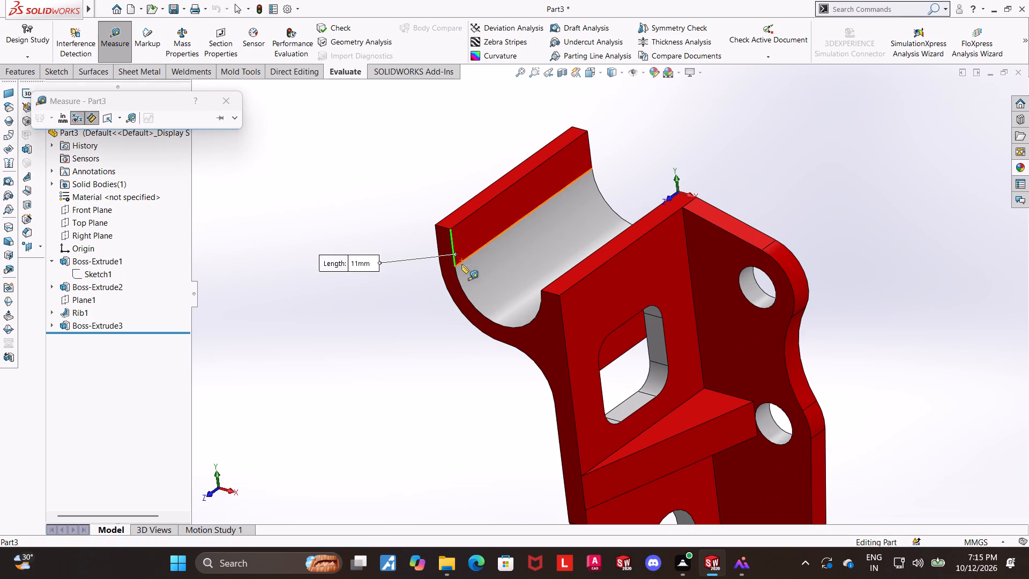
key("Escape")
Measure the radii of the hook's inner and outer curved faces.
left_click(111, 53)
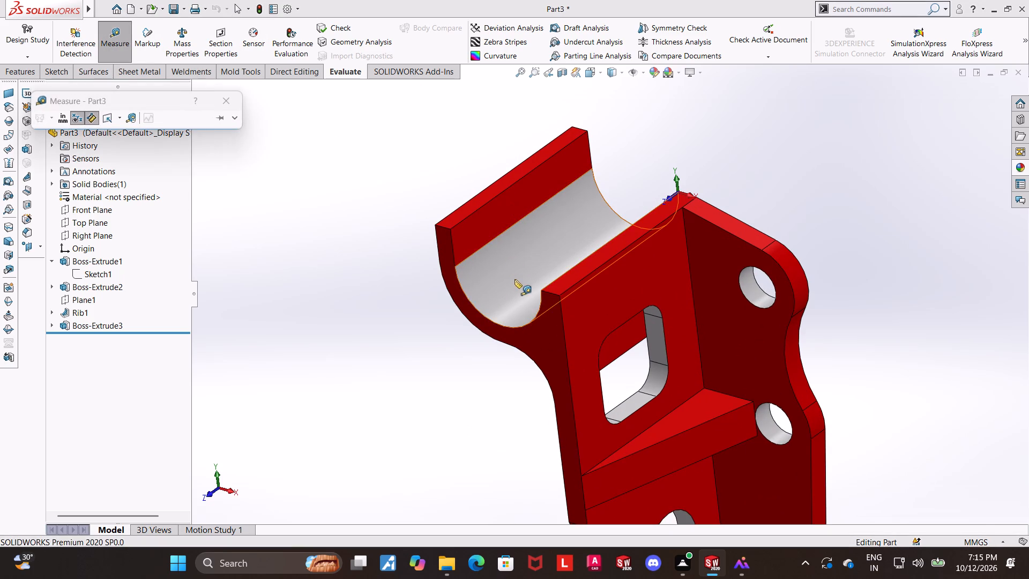
left_click(514, 279)
key("Escape")
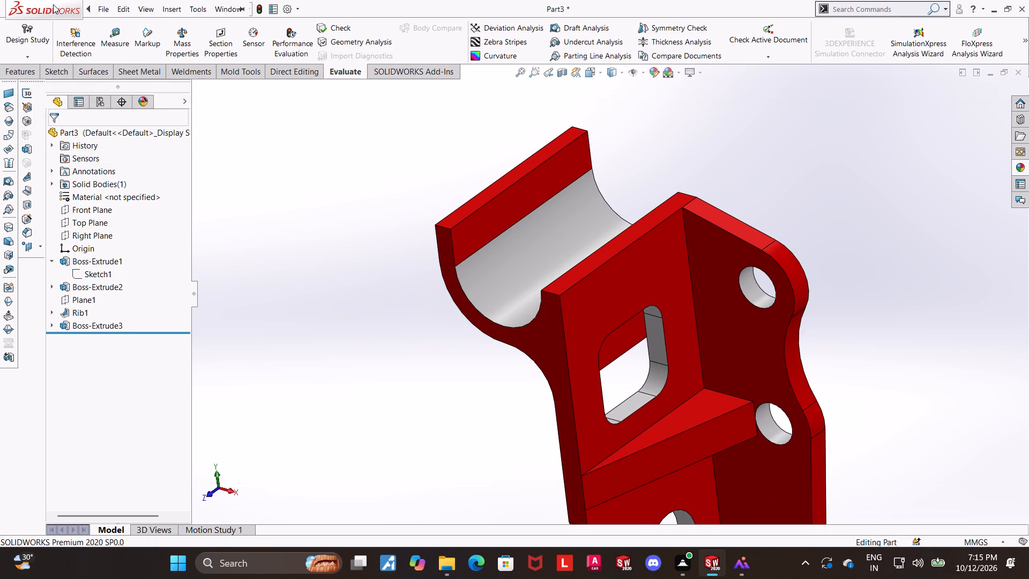
left_click(121, 45)
middle_click_drag(307, 330, 350, 197)
left_click(490, 352)
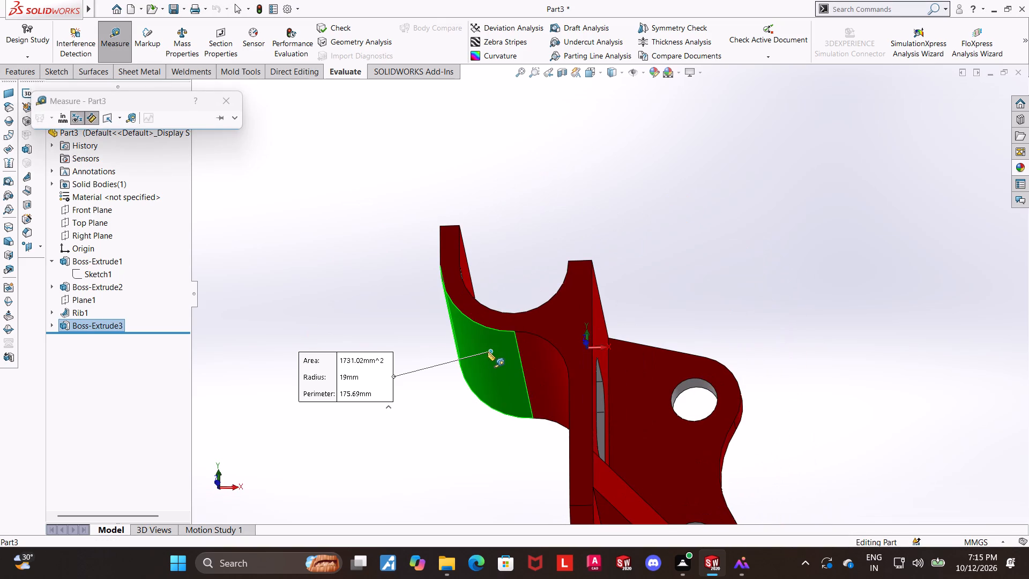
key("Escape")
Measure the window flange's thickness between the two long edges of its top face beside the hook.
middle_click_drag(683, 229, 694, 396)
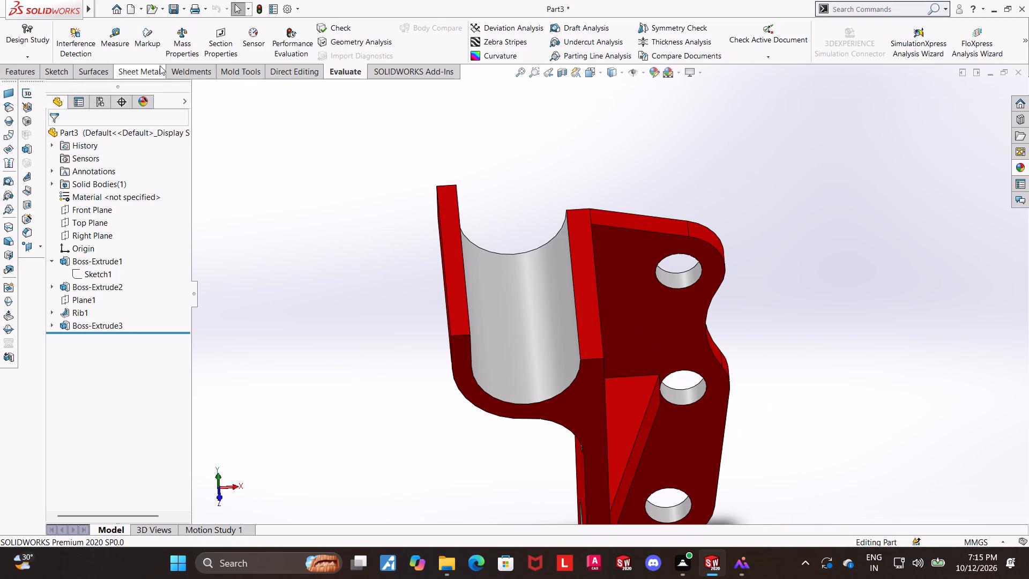
left_click(117, 38)
scroll(711, 313, "down", 2)
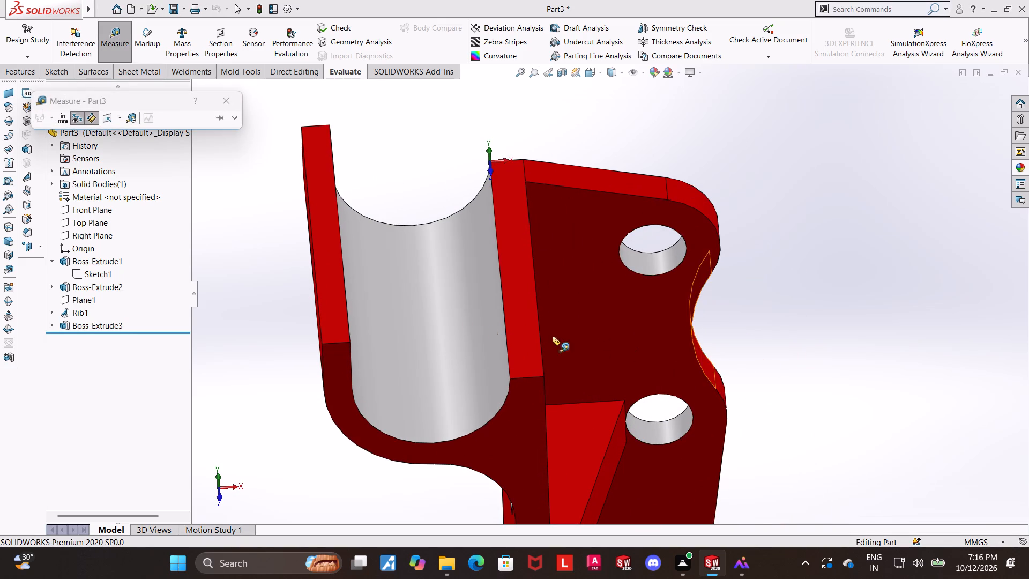
left_click(503, 313)
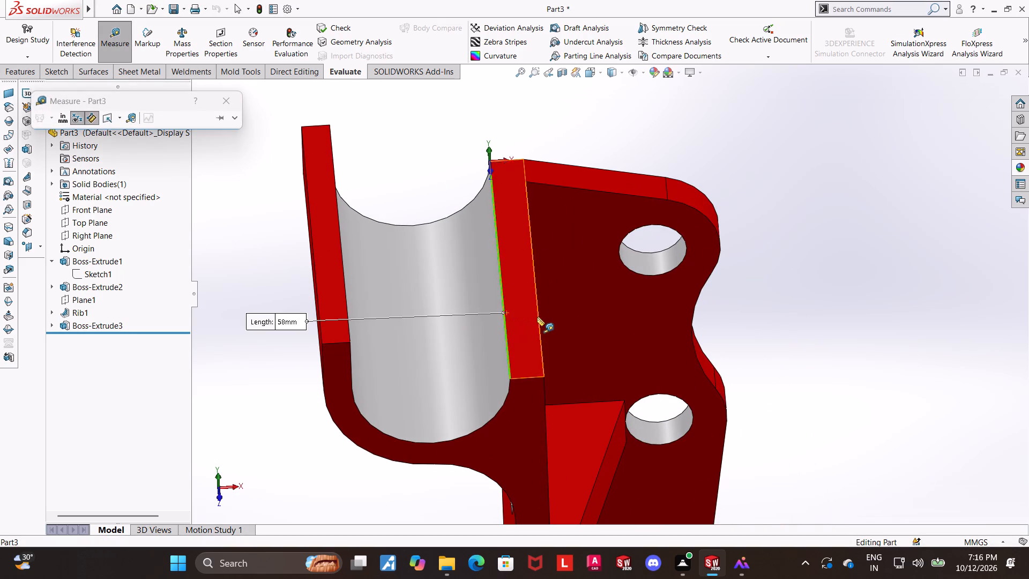
left_click(538, 318)
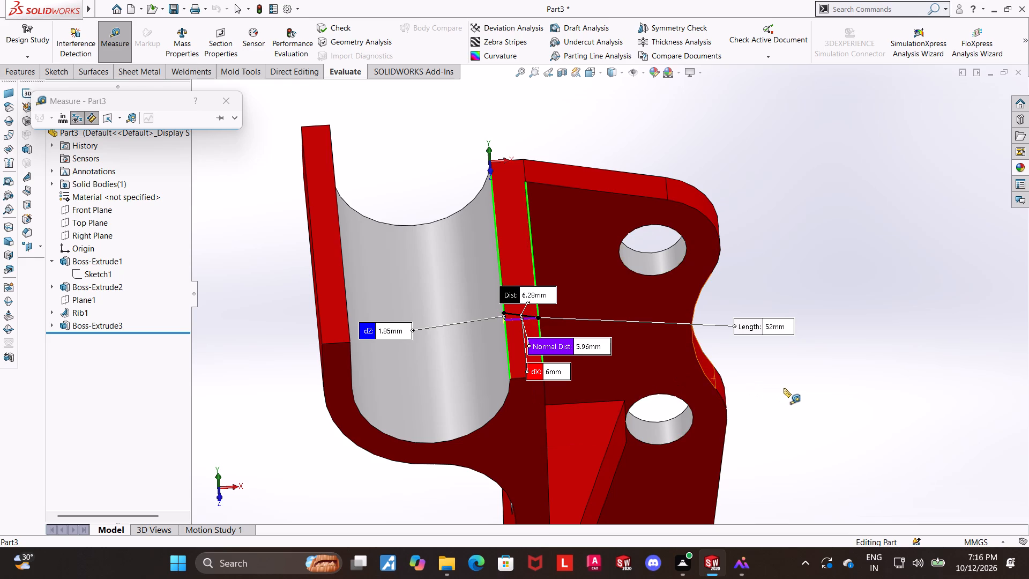
scroll(774, 383, "up", 1)
key("Escape")
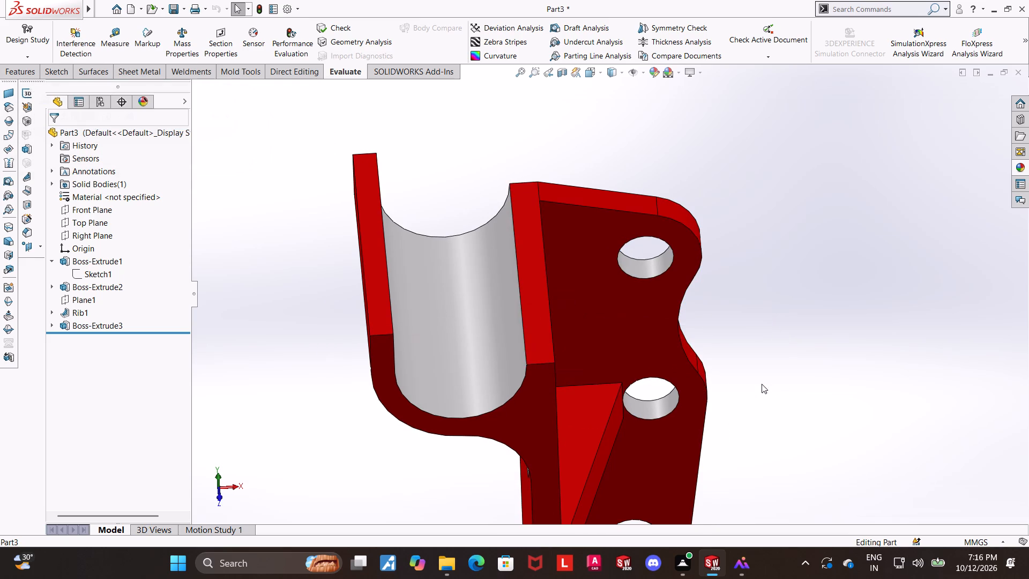
Measure the radius of the concave face on the outer edge of the three-hole plate.
scroll(710, 381, "up", 1)
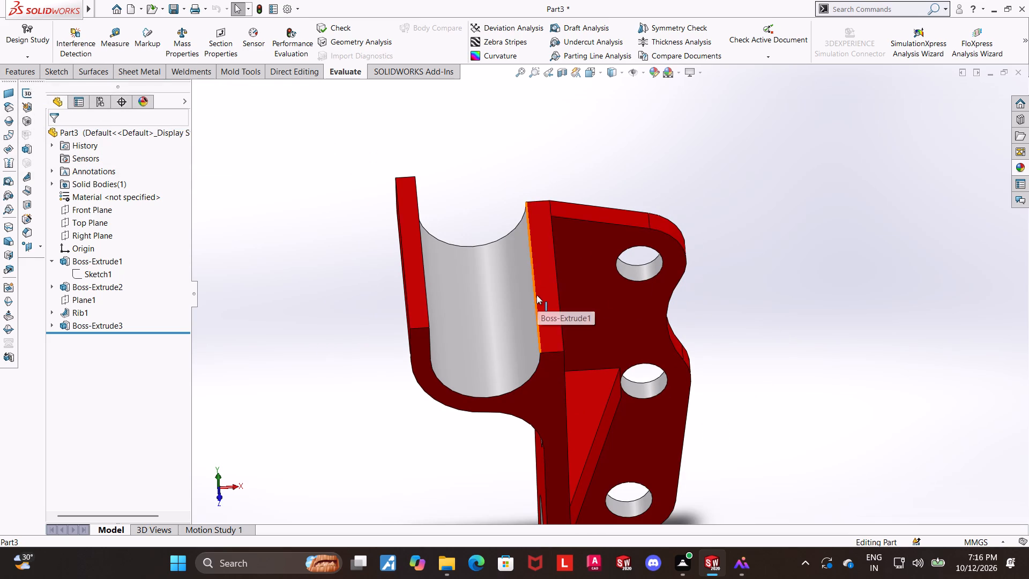
scroll(536, 295, "up", 1)
scroll(578, 305, "down", 1)
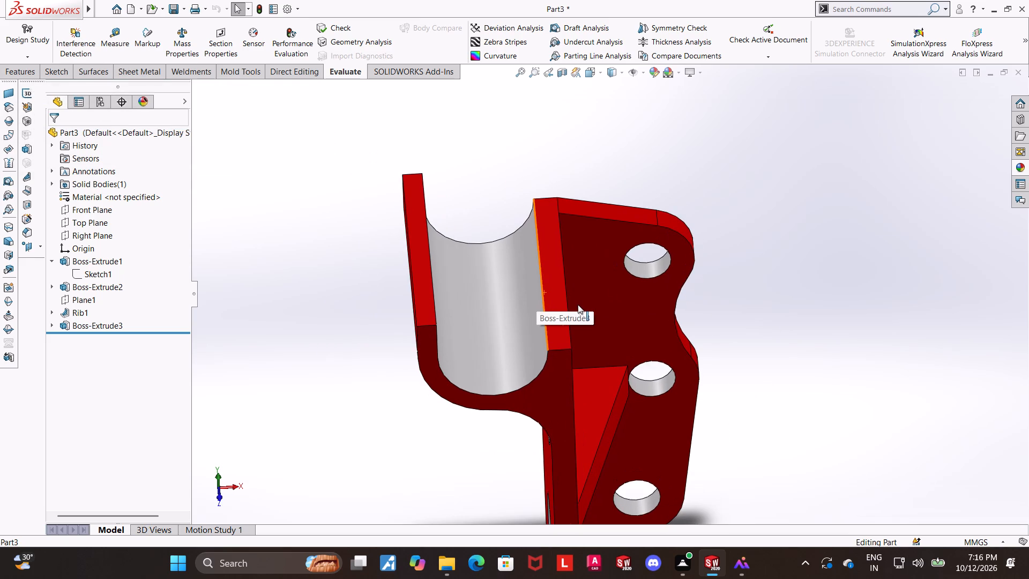
left_click(111, 41)
scroll(825, 283, "up", 1)
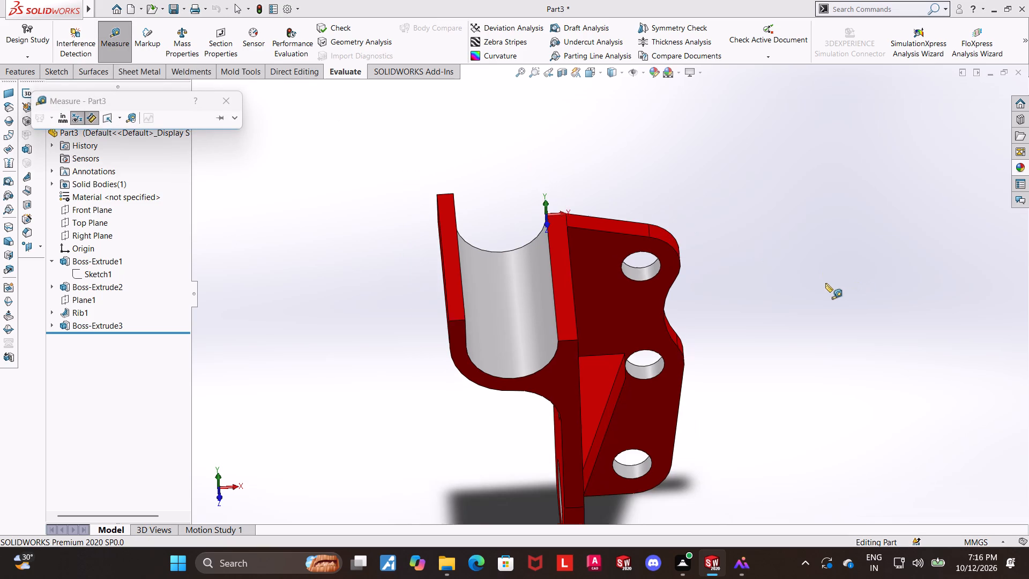
scroll(794, 296, "up", 1)
middle_click_drag(792, 294, 769, 257)
scroll(744, 299, "down", 3)
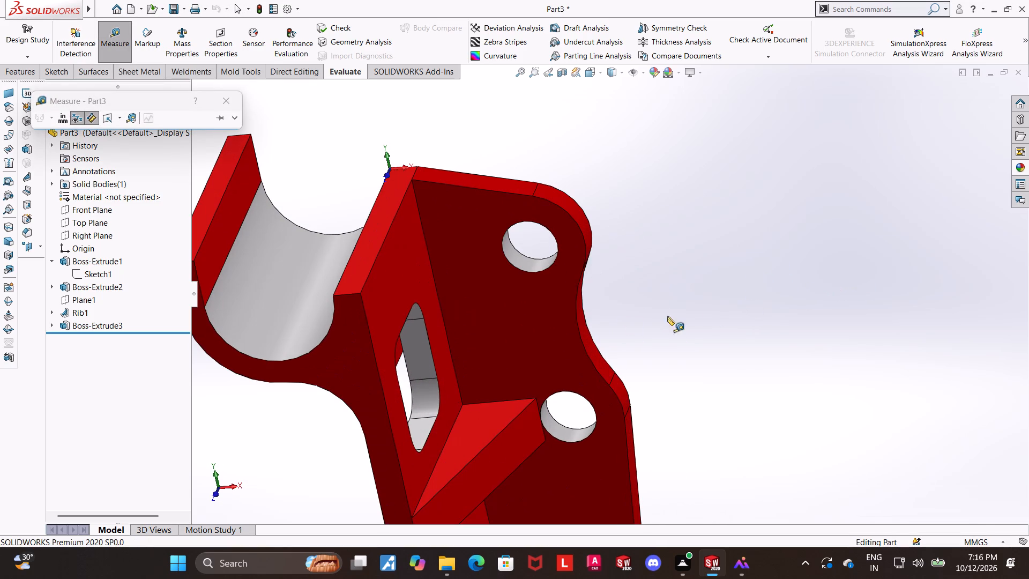
left_click(585, 329)
scroll(689, 355, "up", 1)
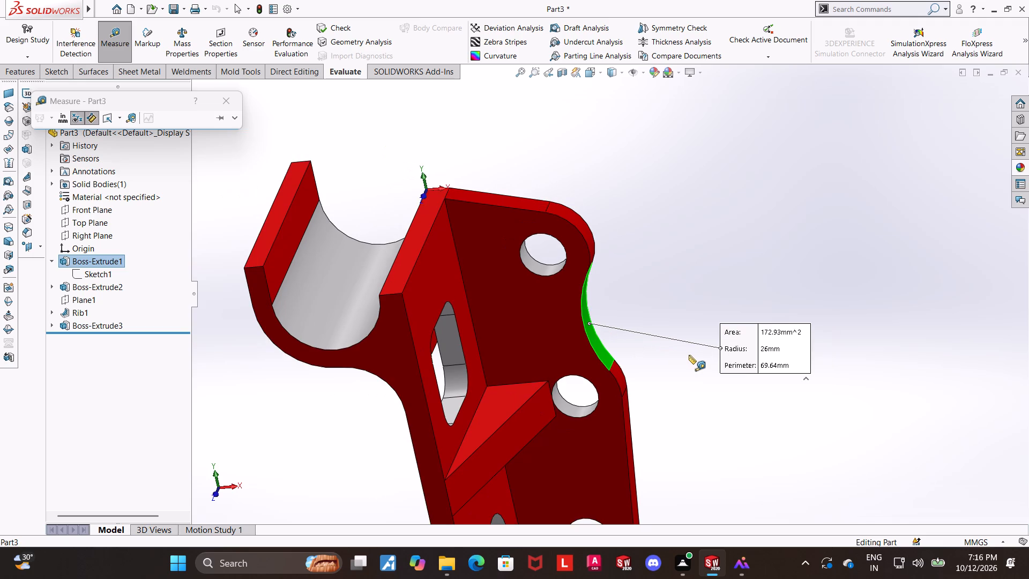
key("Escape")
scroll(669, 346, "up", 2)
middle_click_drag(668, 291, 643, 300)
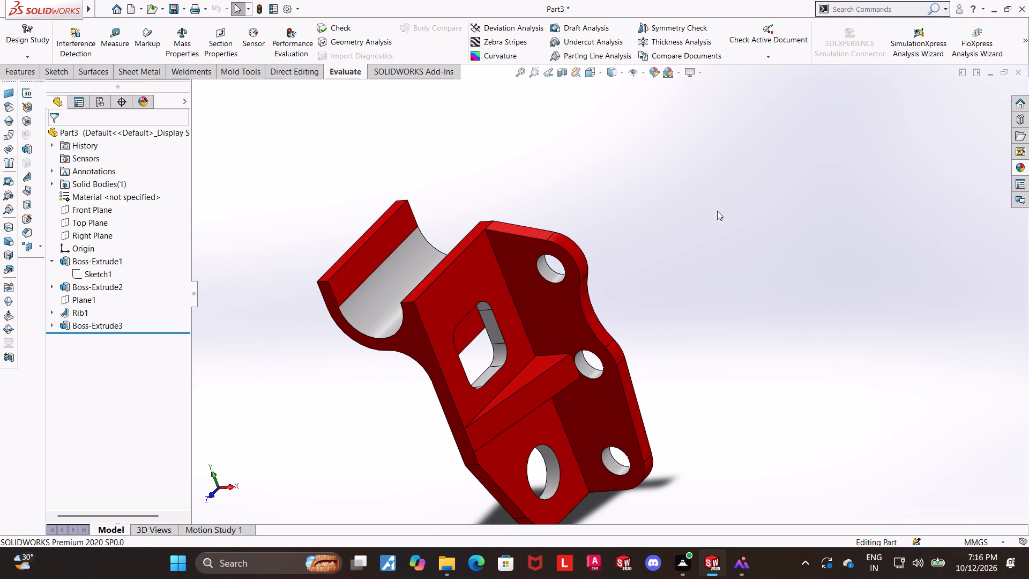
Try to measure the rounded corner face of the flange's window.
scroll(717, 211, "up", 1)
key("ctrl+7")
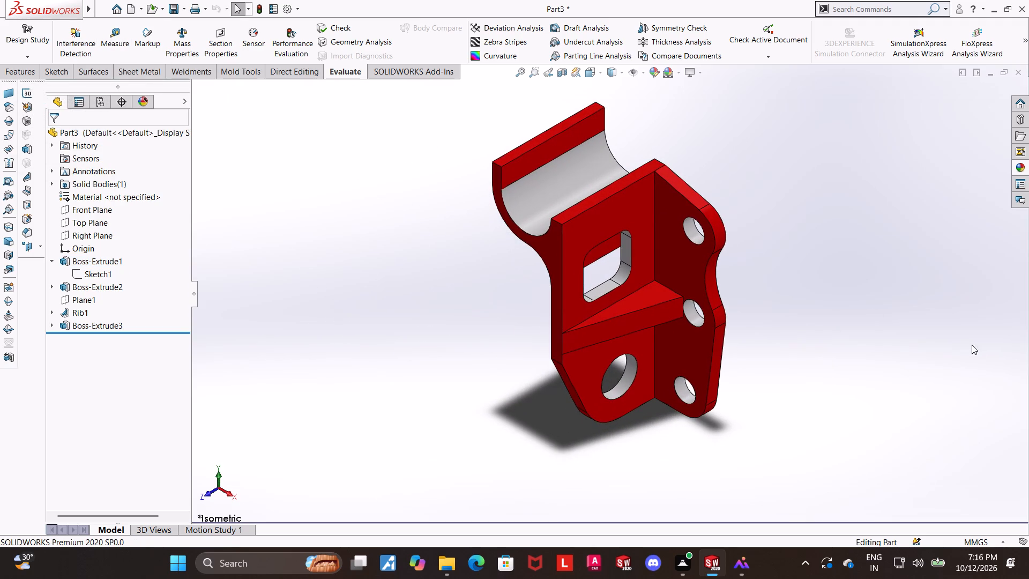
scroll(773, 311, "down", 1)
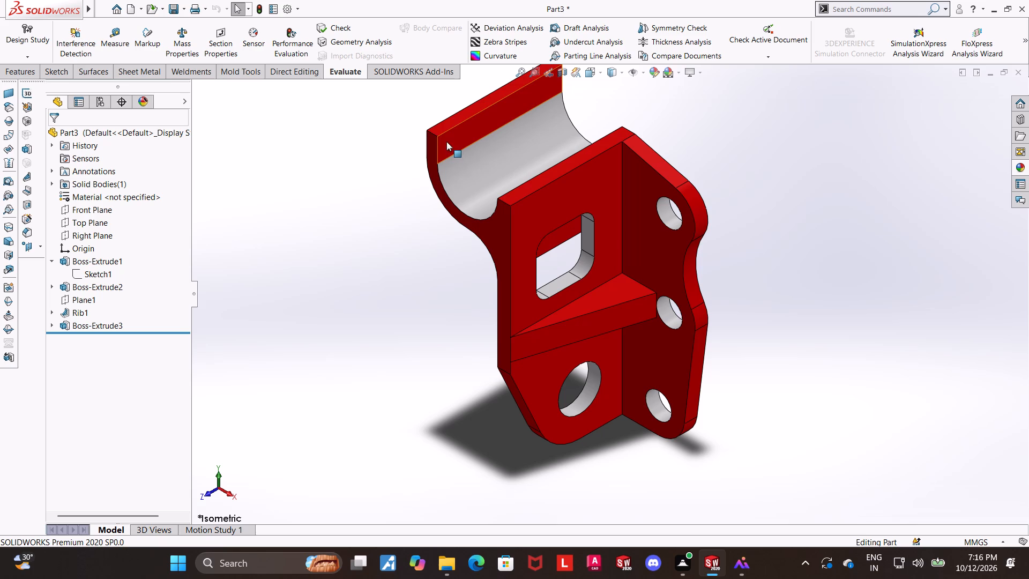
left_click(102, 38)
left_click(586, 260)
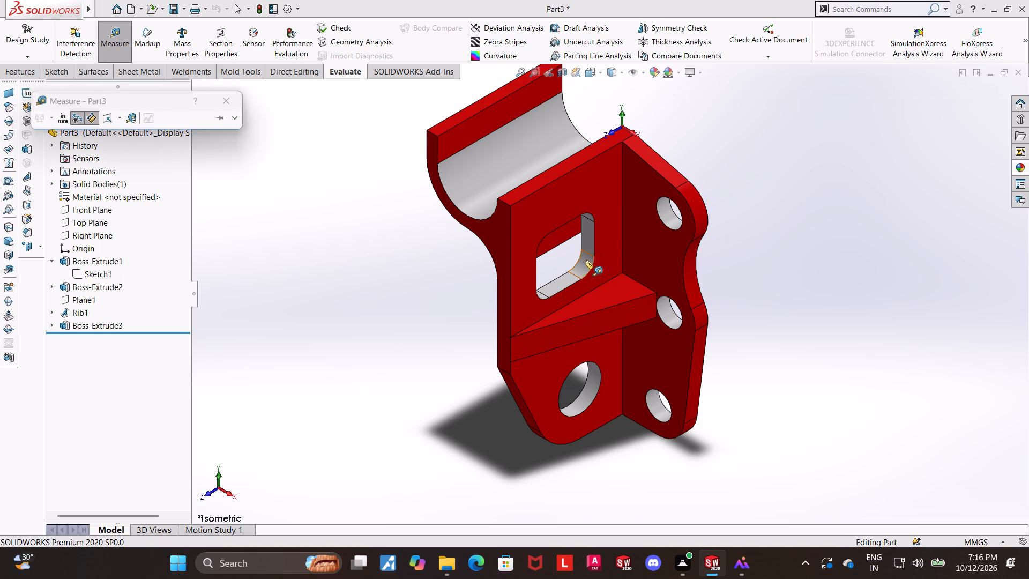
key("Escape")
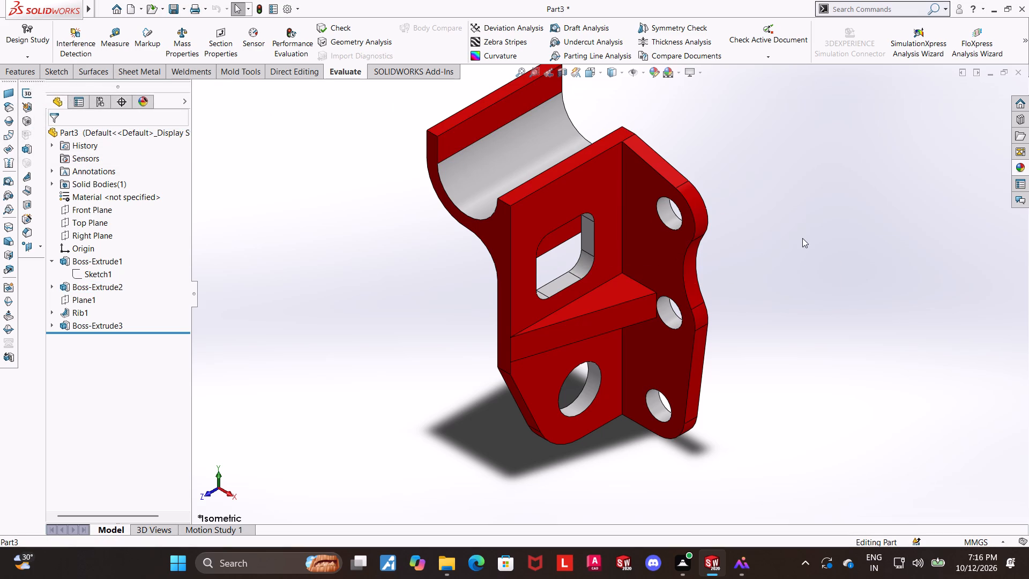
Measure the radius of the outer curved face joining the hook to the back of the window flange.
scroll(802, 238, "up", 1)
scroll(724, 212, "down", 1)
scroll(555, 218, "down", 2)
middle_click_drag(449, 257, 590, 145)
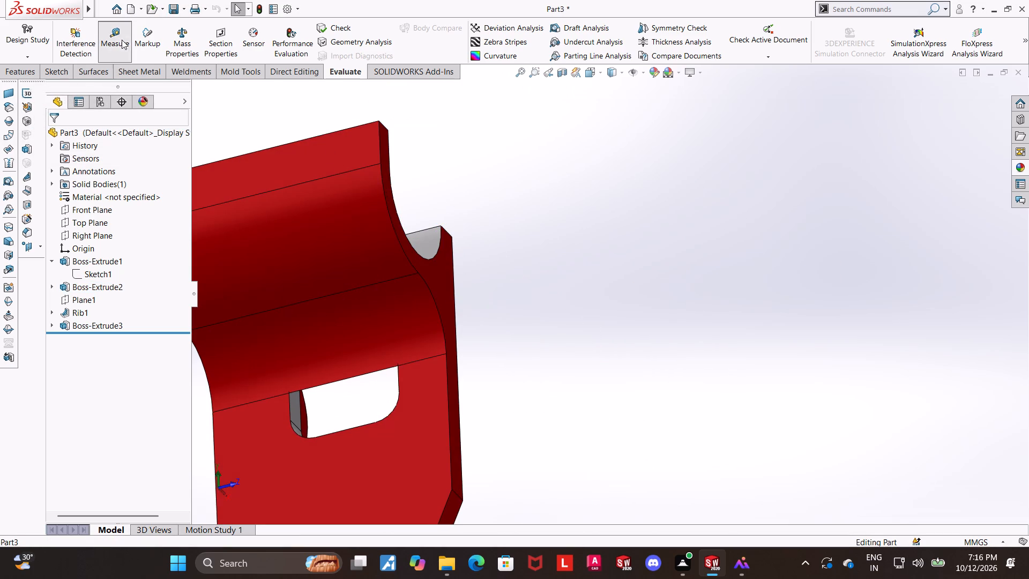
left_click(122, 40)
left_click(332, 329)
scroll(665, 363, "up", 2)
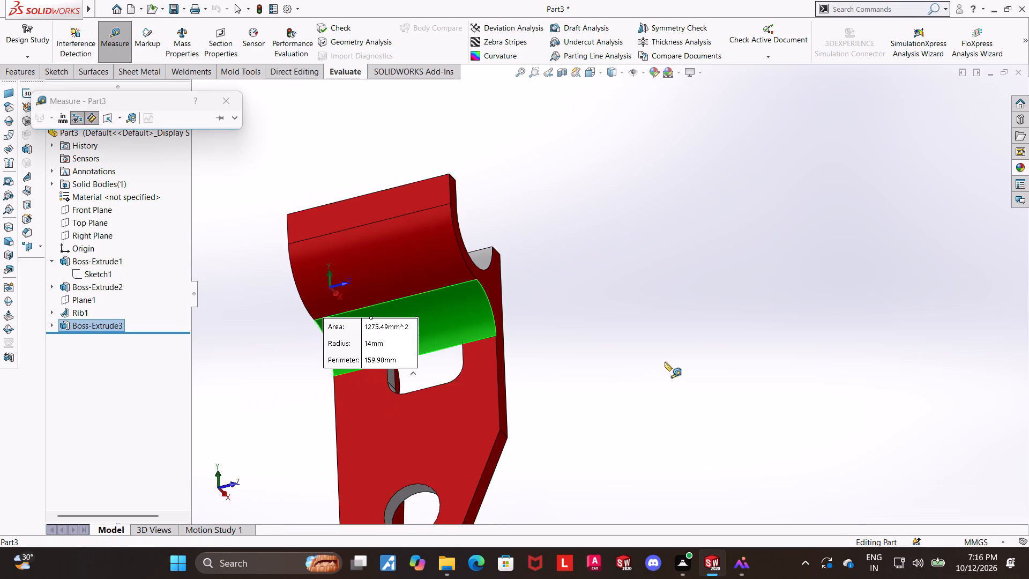
key("Escape")
Inspect the bracket's hook profile, window, rib and holes from several angles.
middle_click_drag(647, 352, 576, 379)
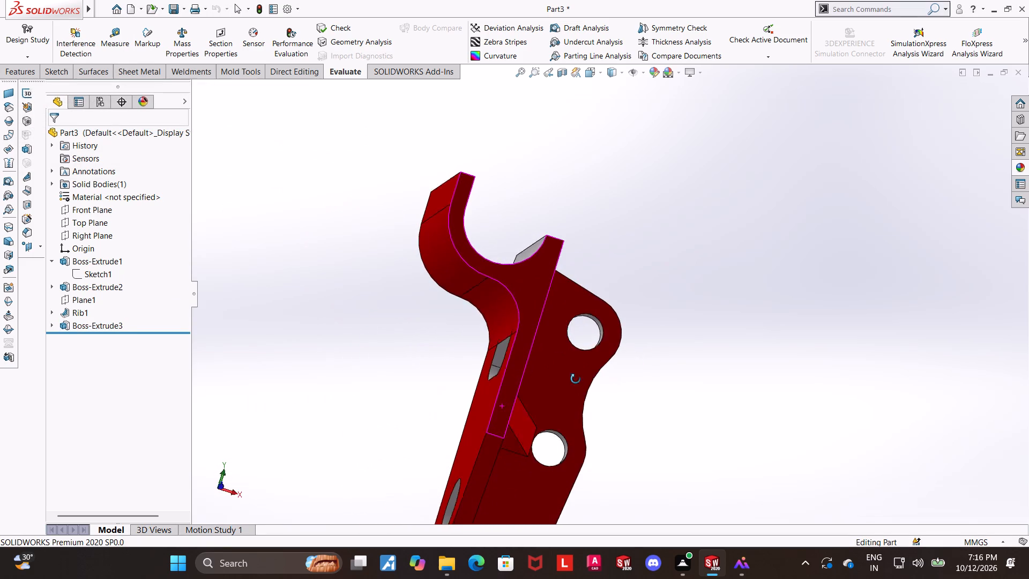
middle_click_drag(576, 379, 548, 388)
middle_click_drag(732, 371, 675, 399)
scroll(675, 397, "up", 2)
middle_click_drag(675, 396, 673, 358)
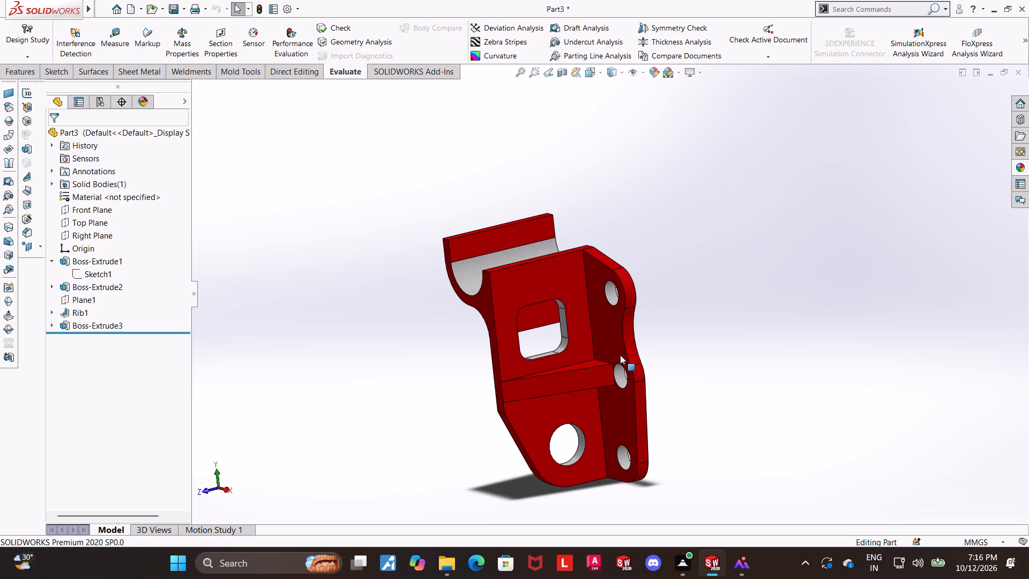
middle_click_drag(667, 350, 673, 380)
scroll(571, 364, "down", 1)
scroll(590, 425, "down", 2)
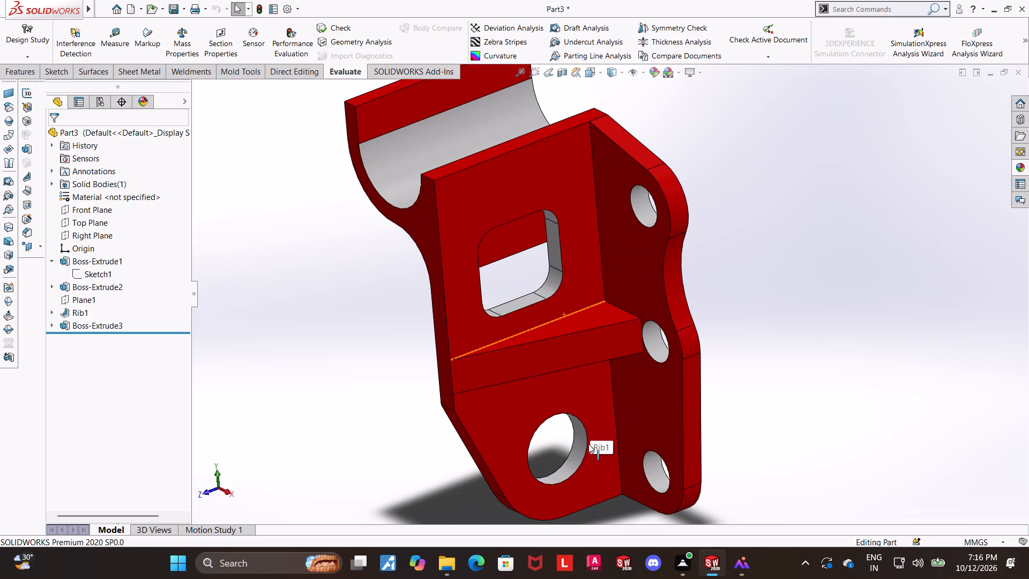
scroll(556, 461, "up", 3)
scroll(556, 461, "down", 2)
middle_click_drag(563, 463, 566, 413)
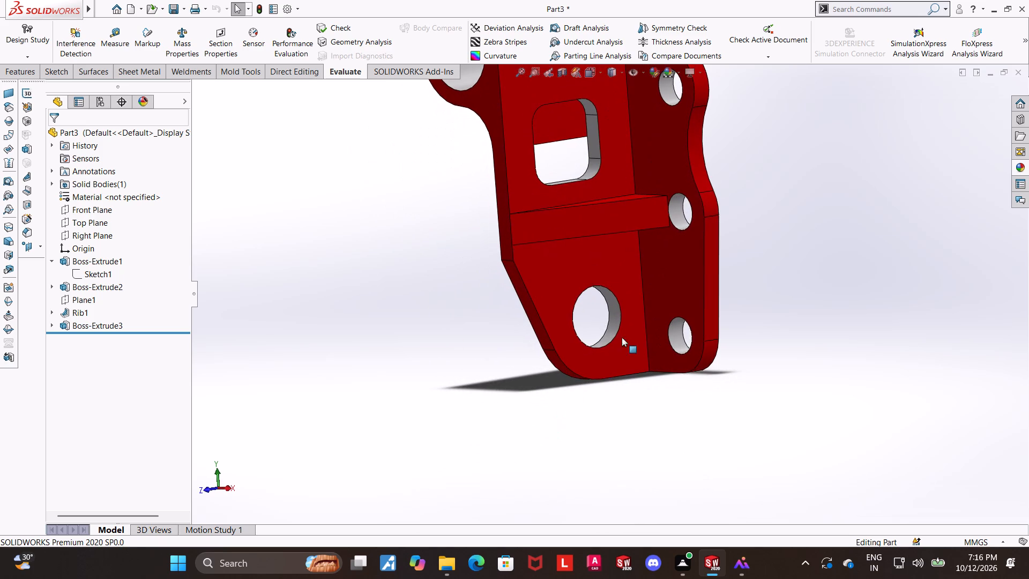
Review the sketch dimensions of the window flange and the three-hole plate, comparing Sketch3 and Sketch1.
left_click(51, 285)
left_click(103, 303)
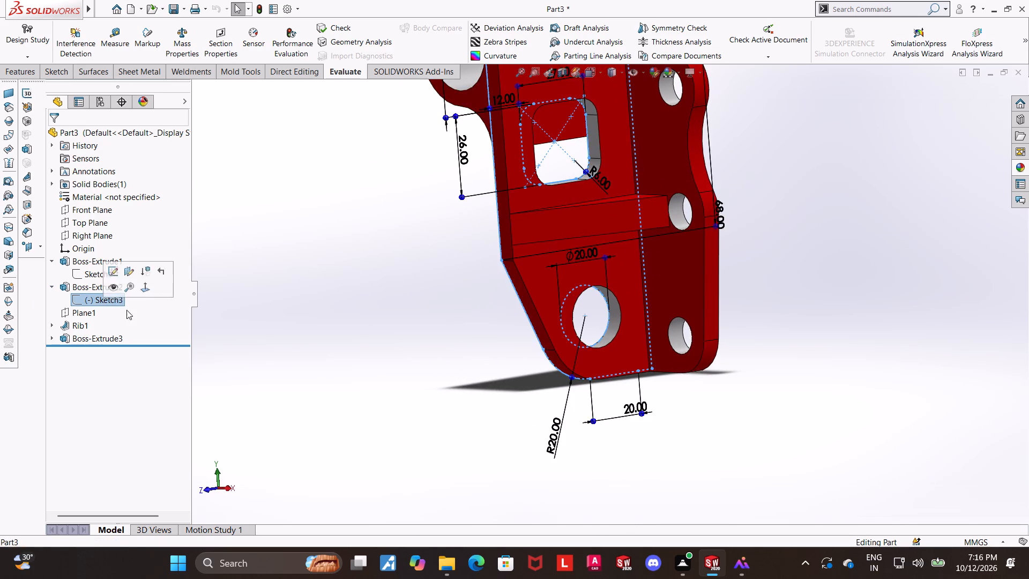
middle_click_drag(323, 326, 319, 348)
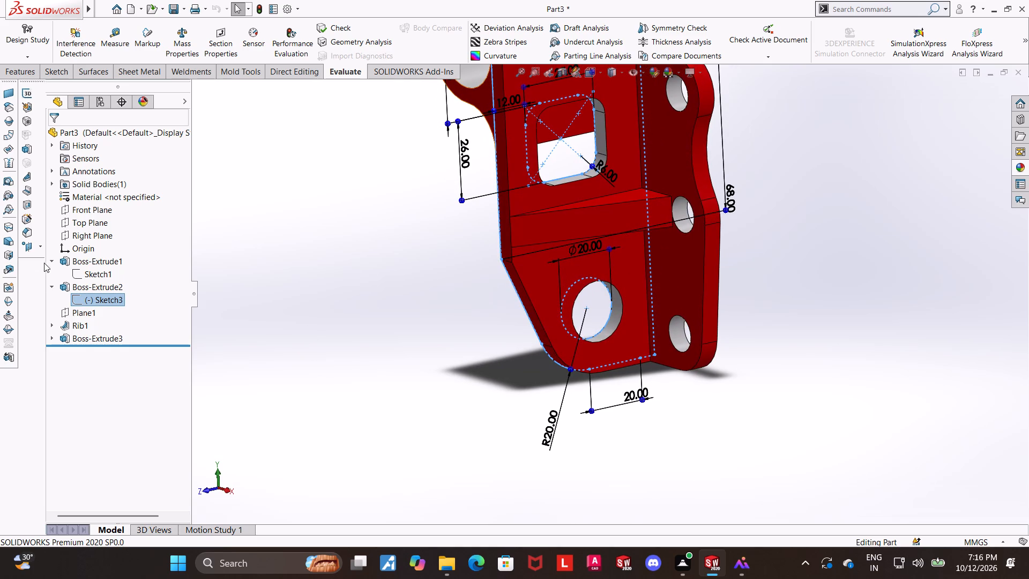
left_click(82, 273)
middle_click_drag(337, 331, 368, 321)
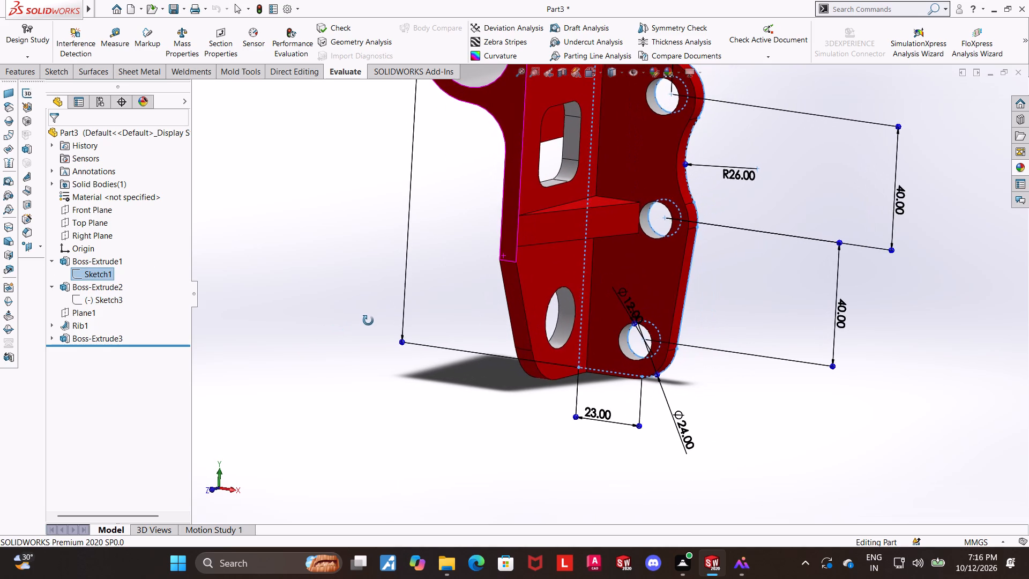
middle_click_drag(368, 321, 366, 321)
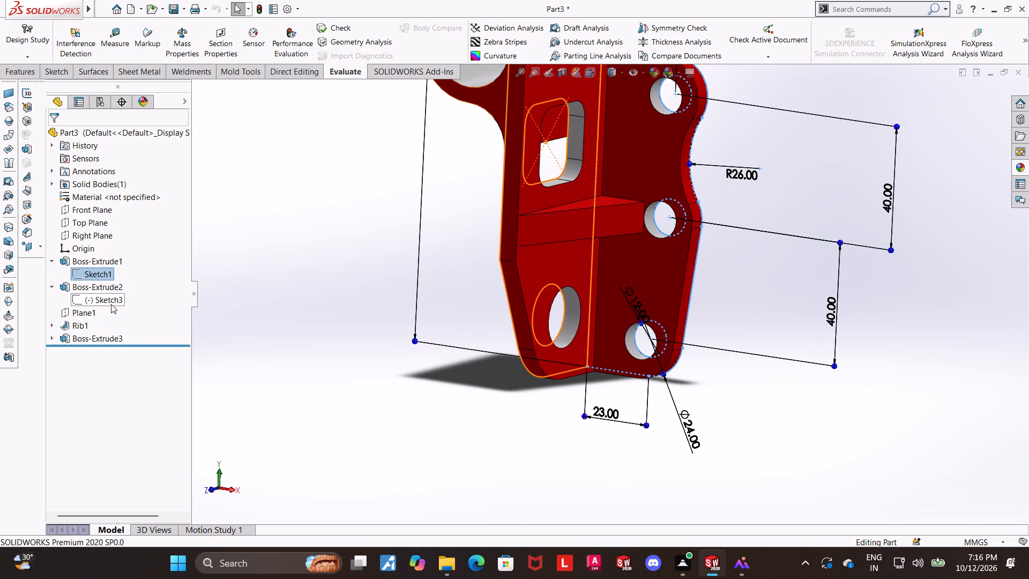
left_click(111, 304)
middle_click_drag(267, 327, 252, 337)
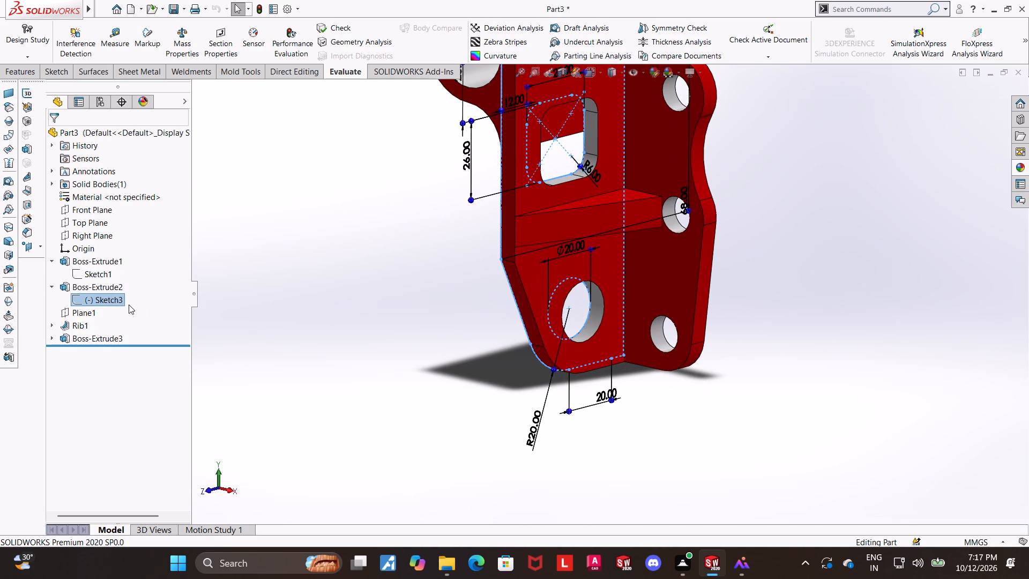
left_click(103, 276)
scroll(479, 303, "up", 4)
scroll(724, 114, "down", 1)
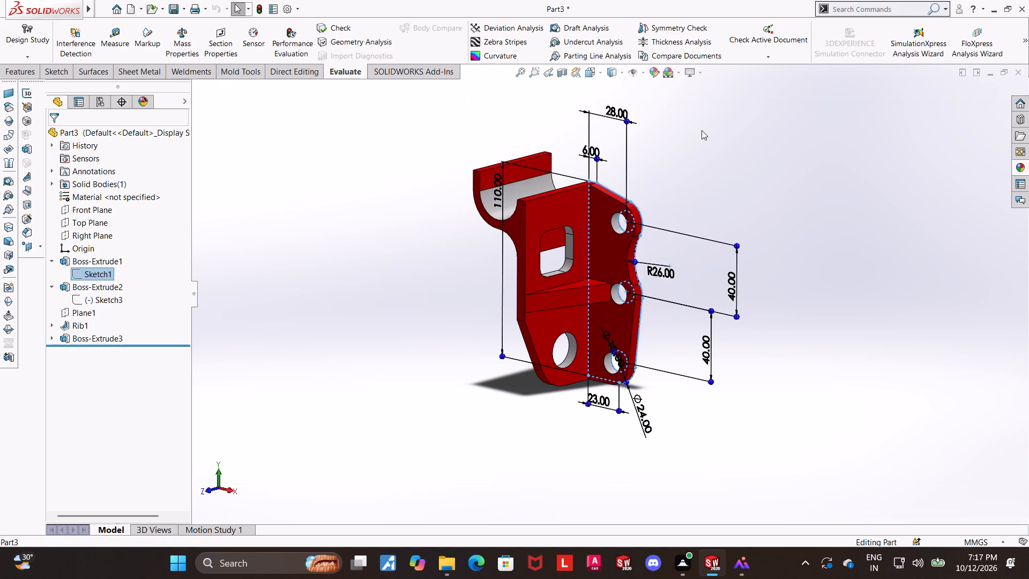
Examine the window flange's Sketch3 dimensions for the window, large hole and outline.
left_click(90, 297)
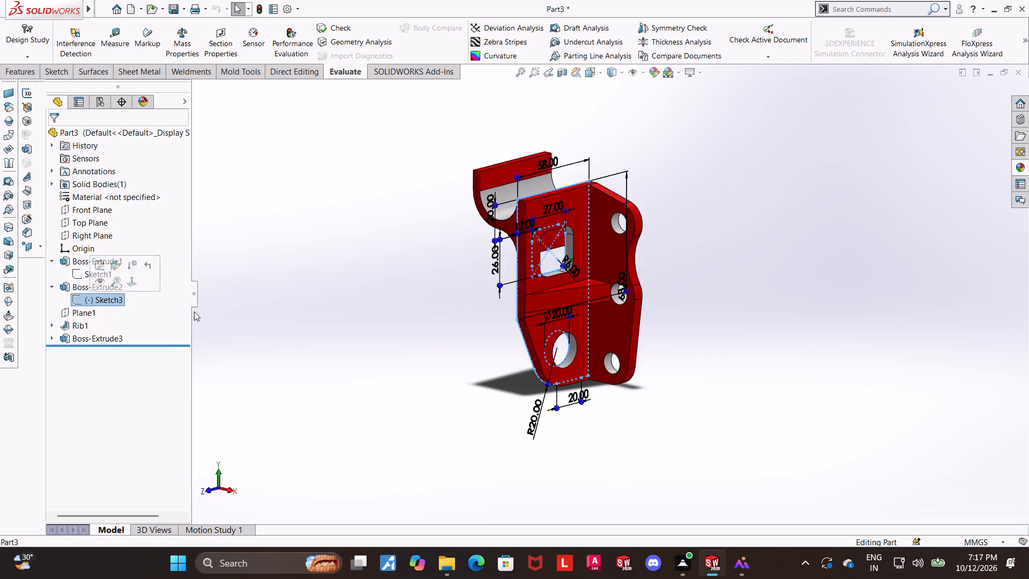
middle_click_drag(409, 313, 375, 300)
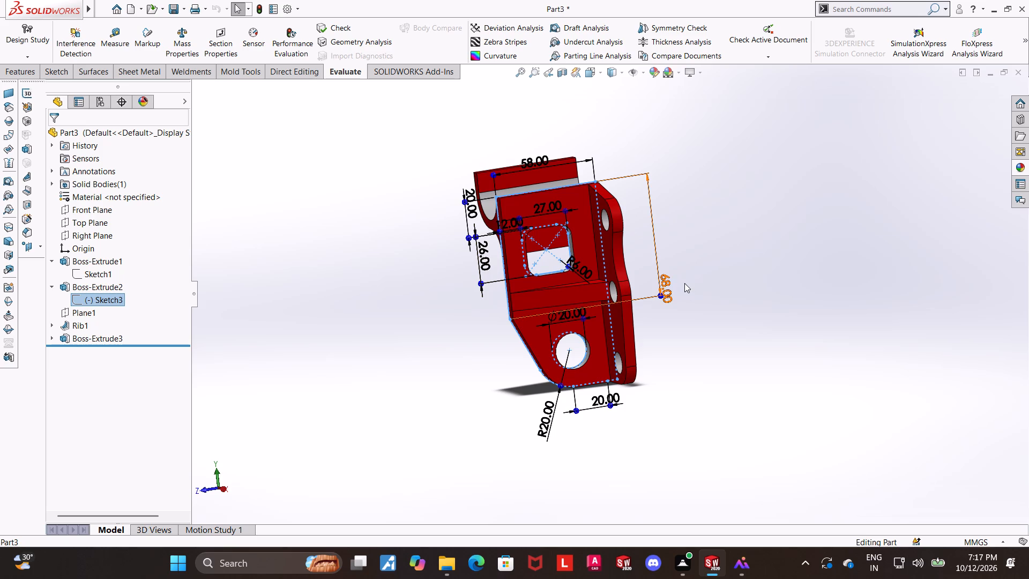
scroll(596, 275, "down", 1)
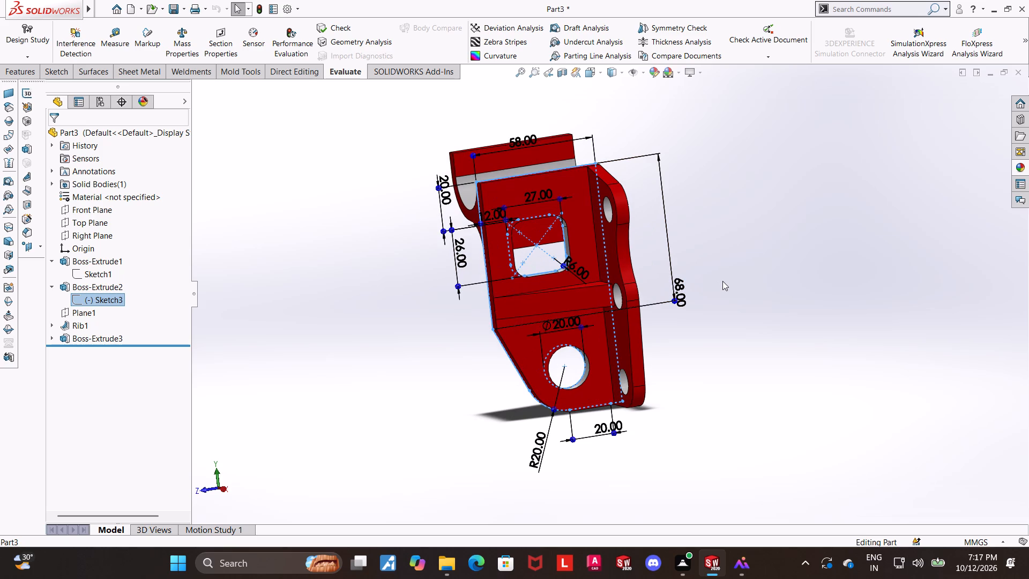
scroll(722, 281, "up", 1)
middle_click_drag(722, 281, 740, 273)
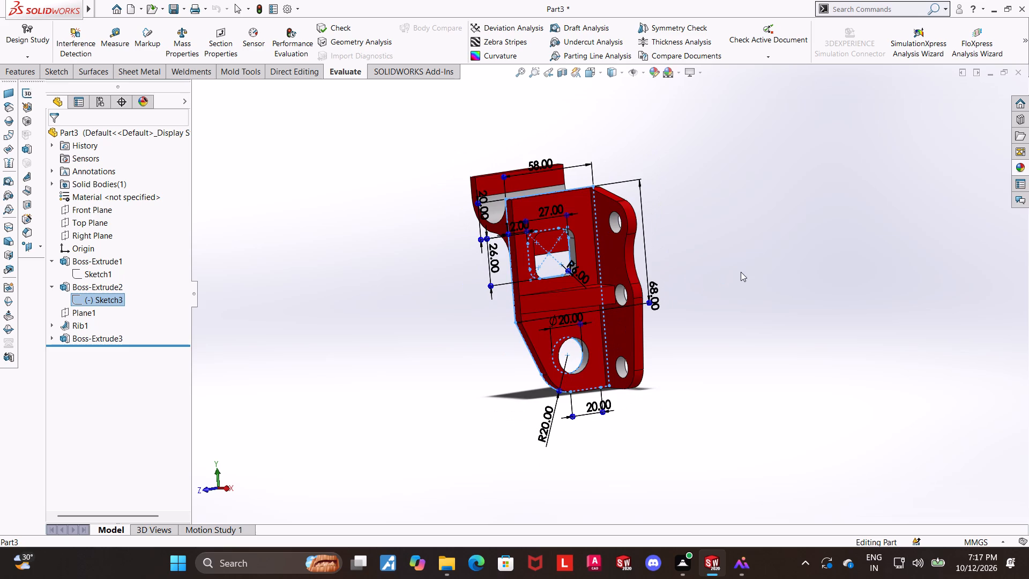
scroll(603, 257, "down", 2)
middle_click_drag(742, 227, 722, 223)
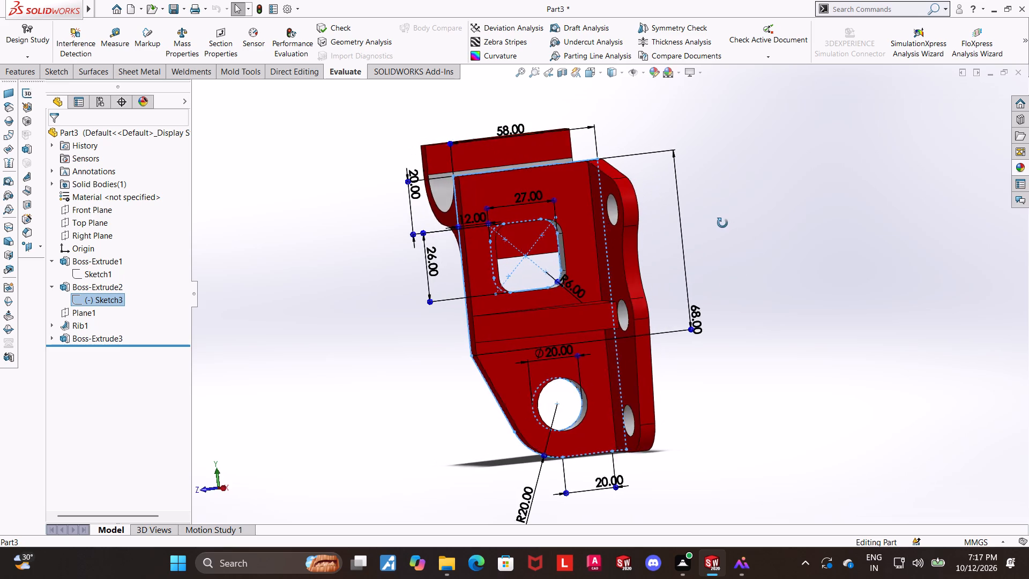
middle_click_drag(722, 223, 724, 227)
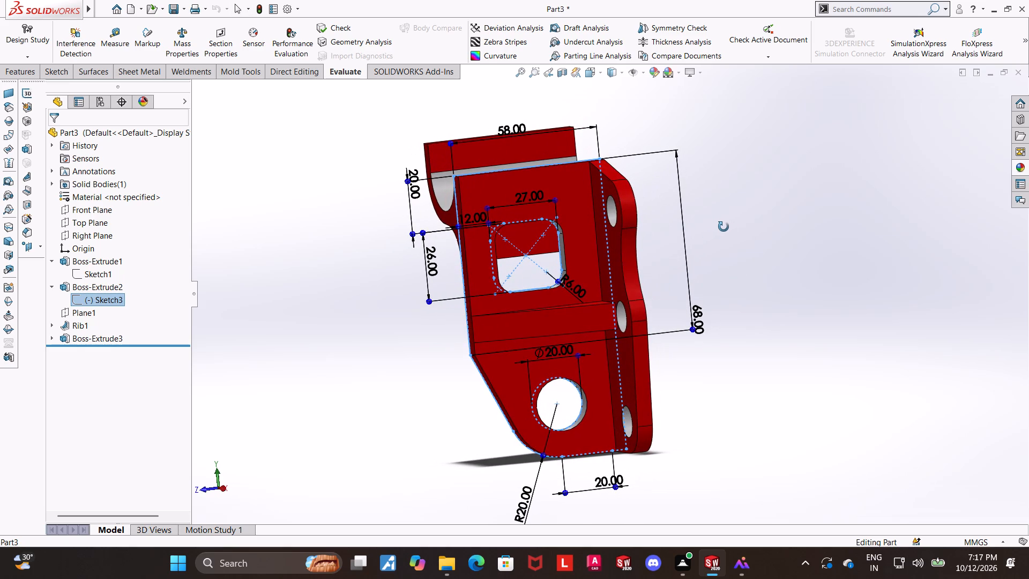
middle_click_drag(724, 227, 725, 227)
scroll(525, 220, "up", 1)
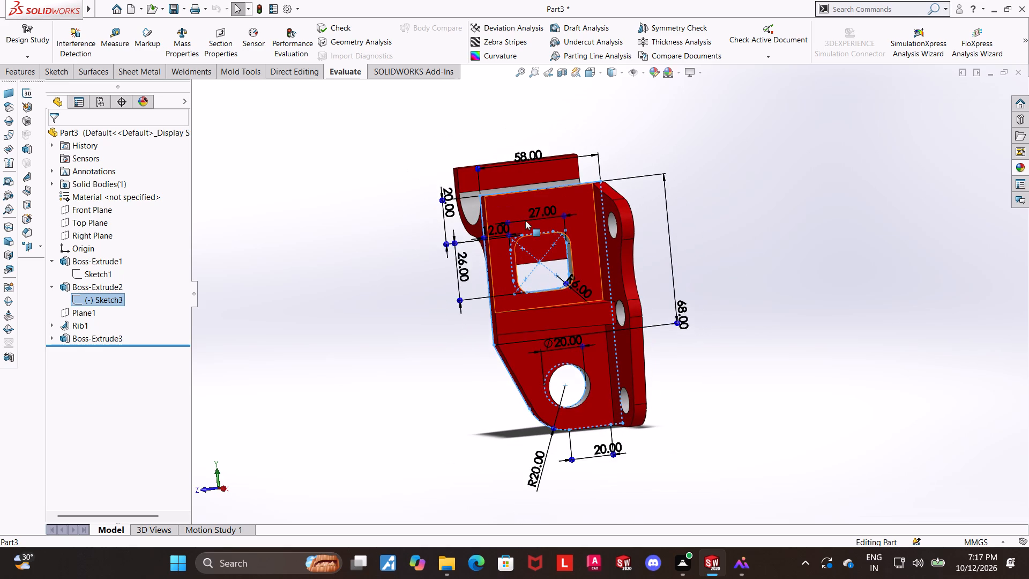
scroll(565, 197, "down", 1)
scroll(596, 223, "up", 1)
left_click(812, 239)
Inspect the finished bracket in the isometric view and face-on.
middle_click_drag(763, 260, 785, 286)
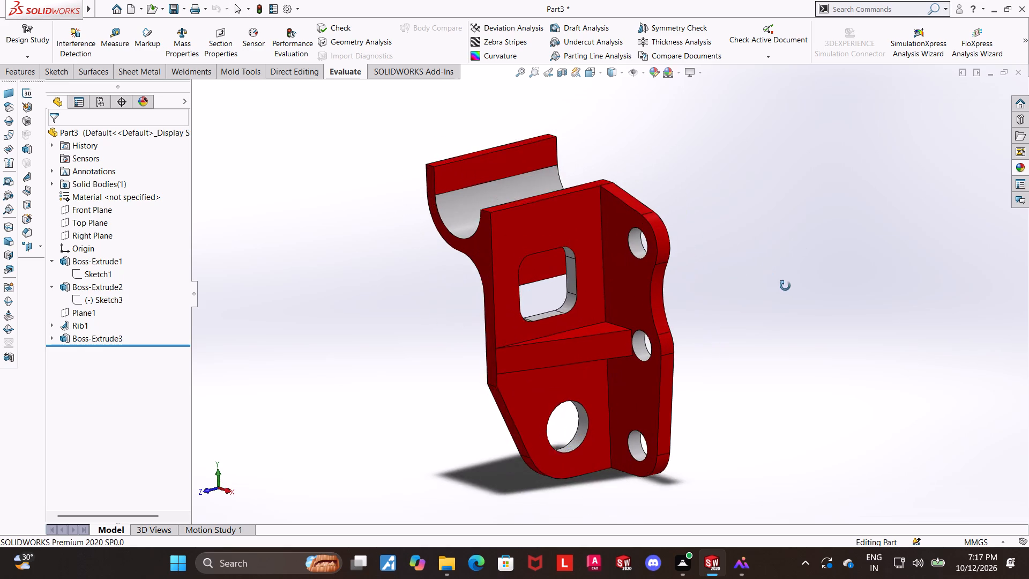
middle_click_drag(785, 286, 787, 305)
key("ctrl+7")
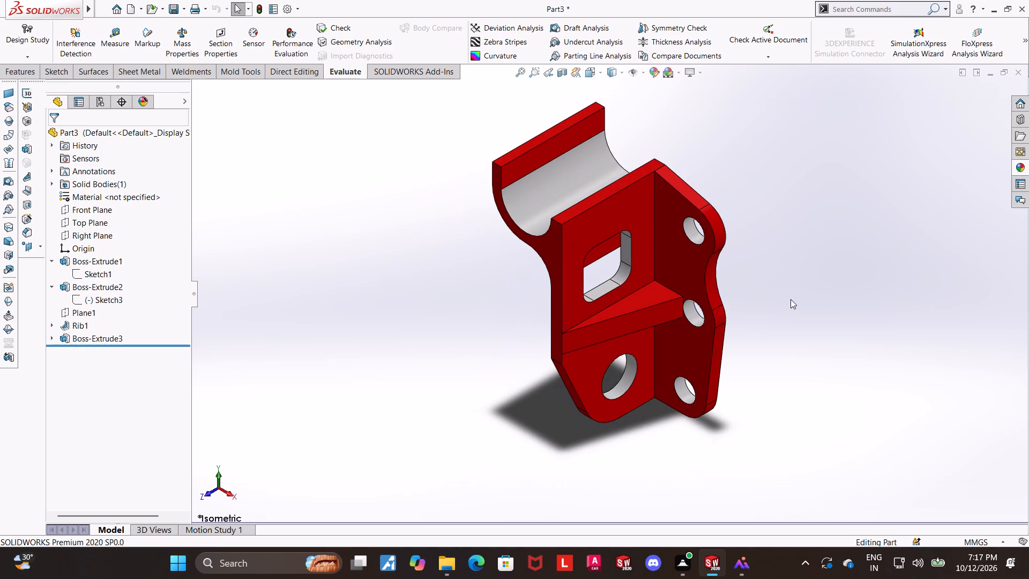
key("ctrl+8")
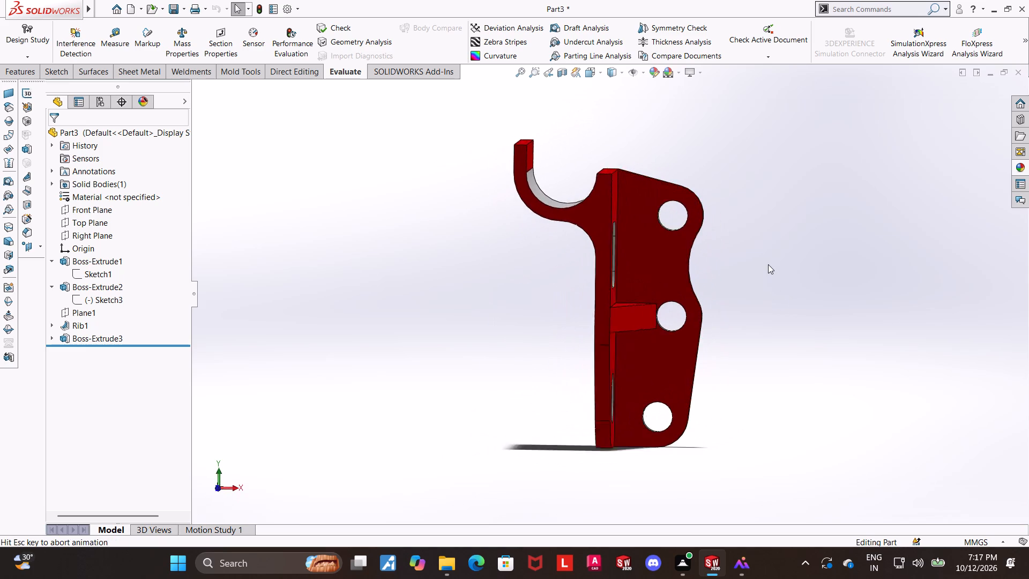
key("ctrl+7")
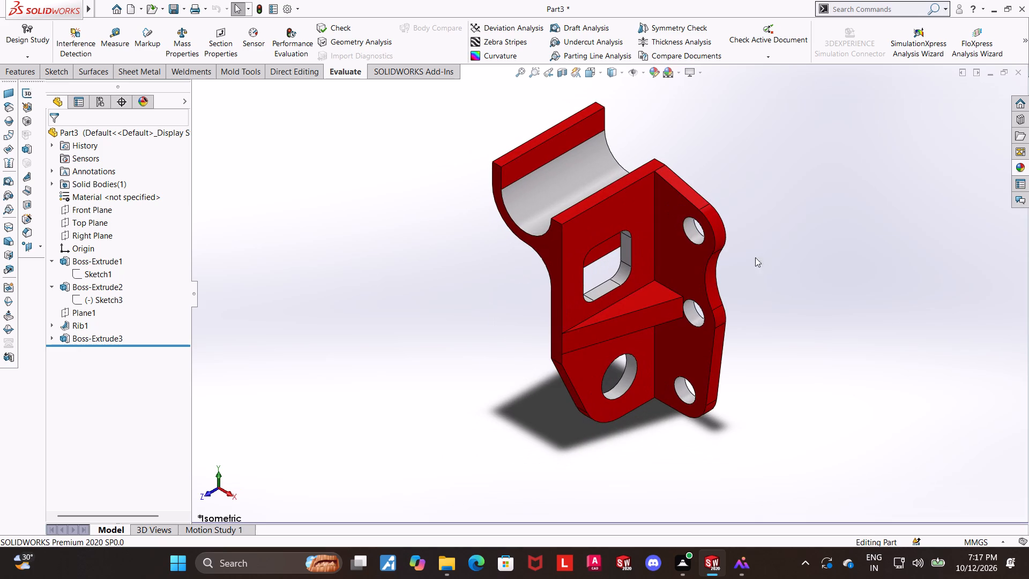
scroll(741, 230, "down", 1)
middle_click_drag(755, 223, 755, 217)
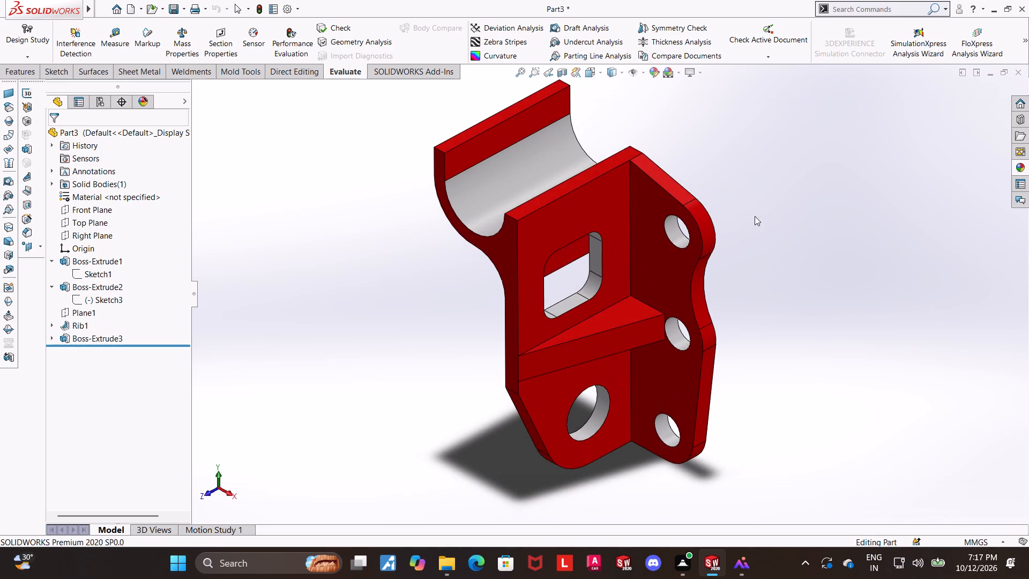
scroll(755, 215, "up", 2)
scroll(645, 187, "down", 1)
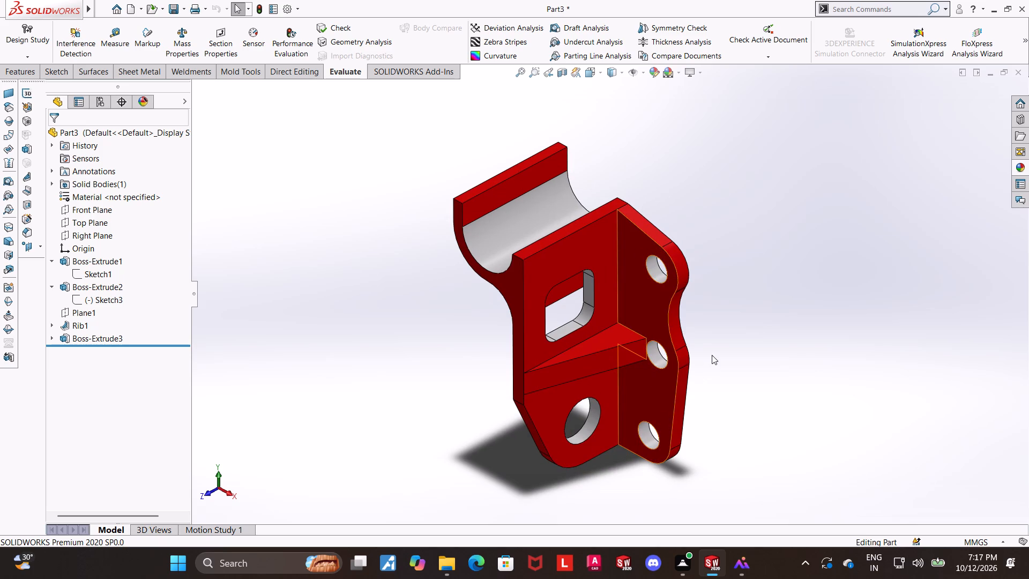
key("ctrl+7")
scroll(694, 201, "down", 1)
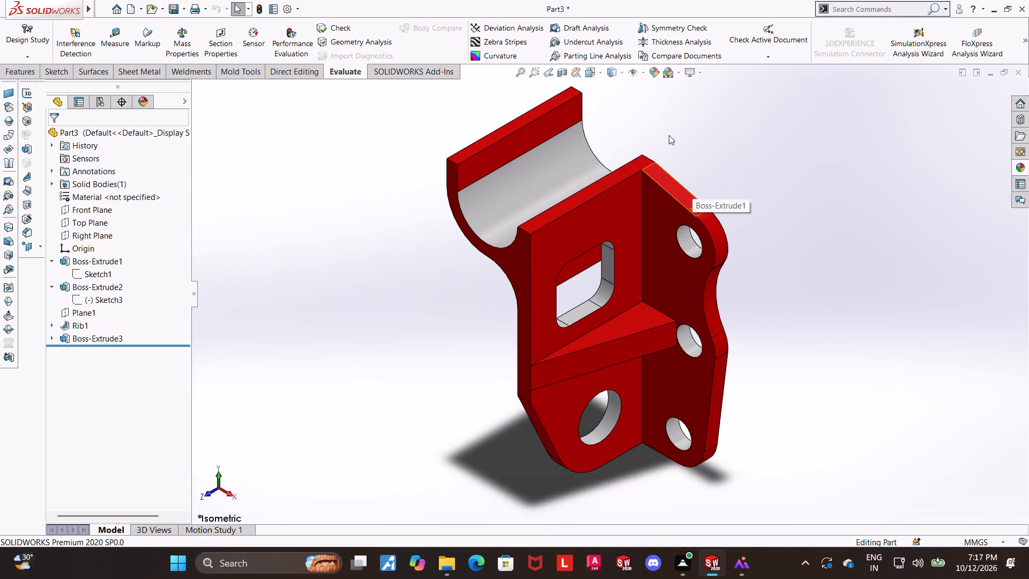
scroll(659, 115, "up", 1)
scroll(659, 118, "down", 1)
scroll(662, 200, "up", 1)
scroll(657, 220, "down", 1)
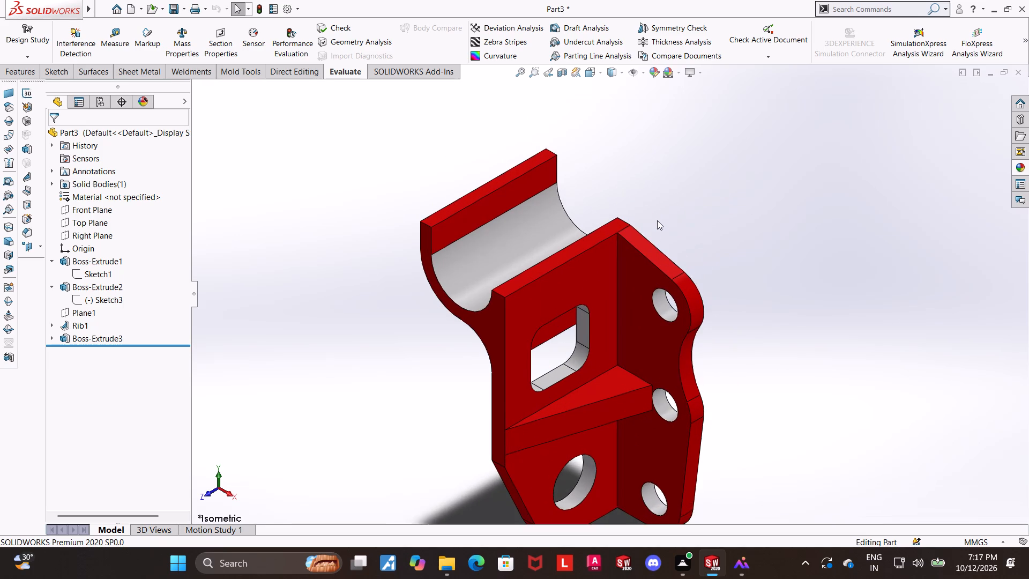
scroll(639, 260, "up", 2)
scroll(603, 330, "down", 2)
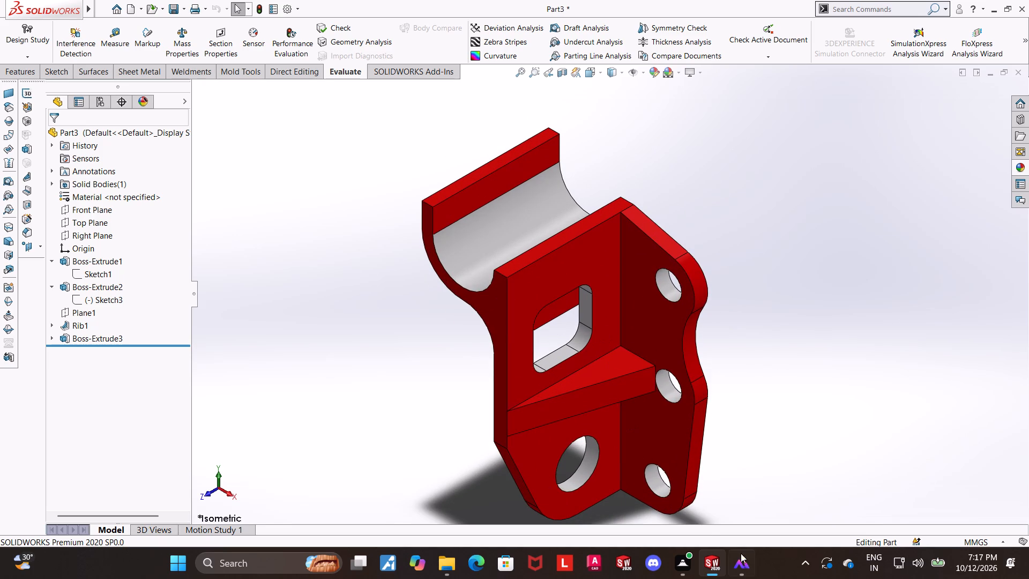
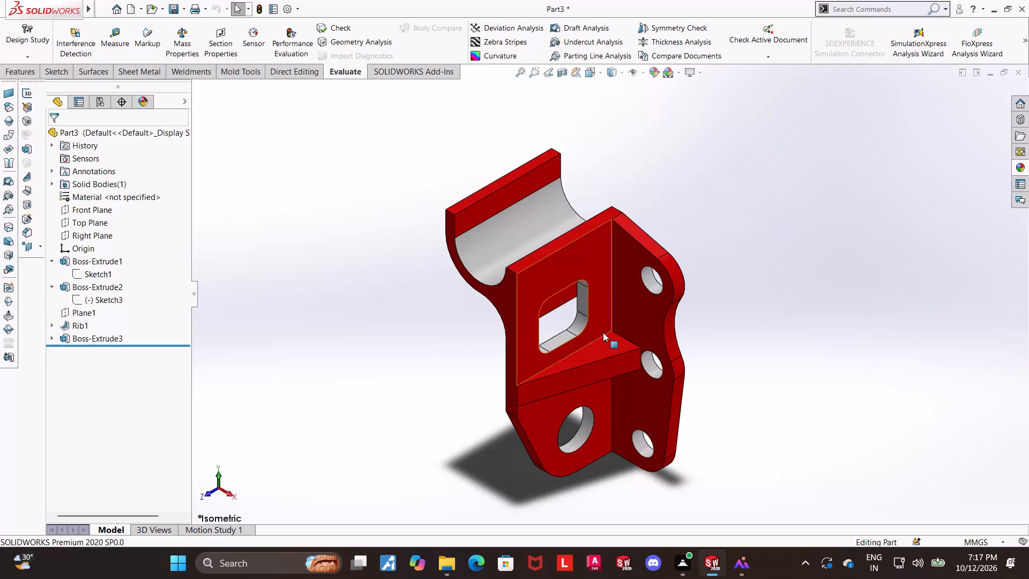
Save the part in the Downloads folder as a SOLIDWORKS Part named "offset cradle bracket".
scroll(602, 332, "down", 1)
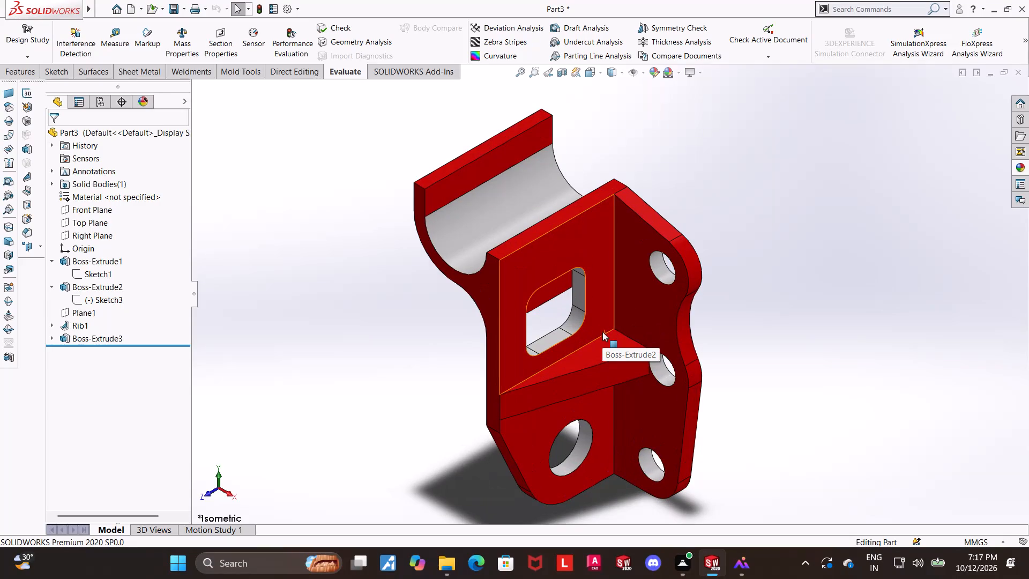
left_click(117, 143)
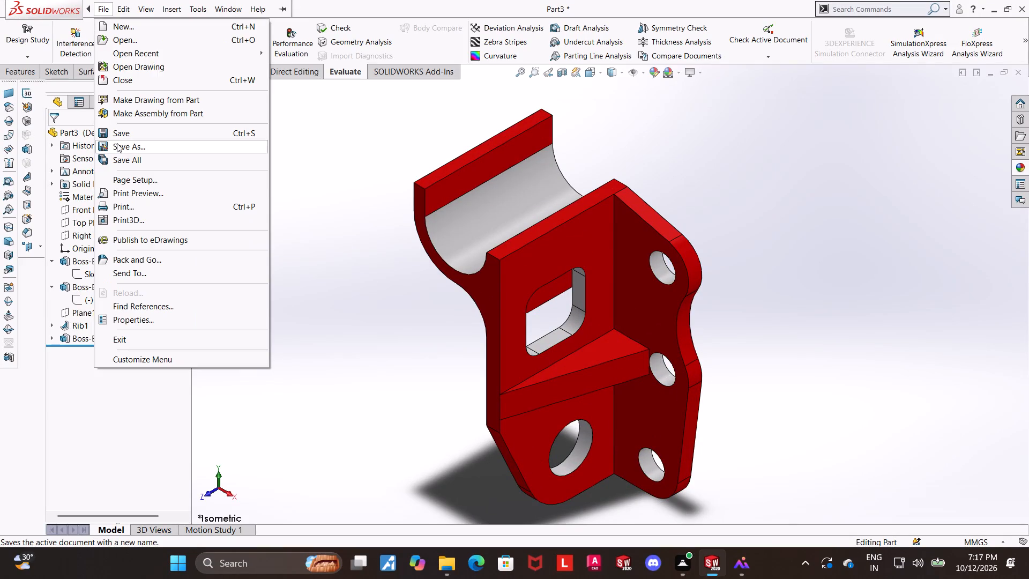
type("offset crade")
key("BackSpace")
type("le")
key("space")
type("bracket")
key("space")
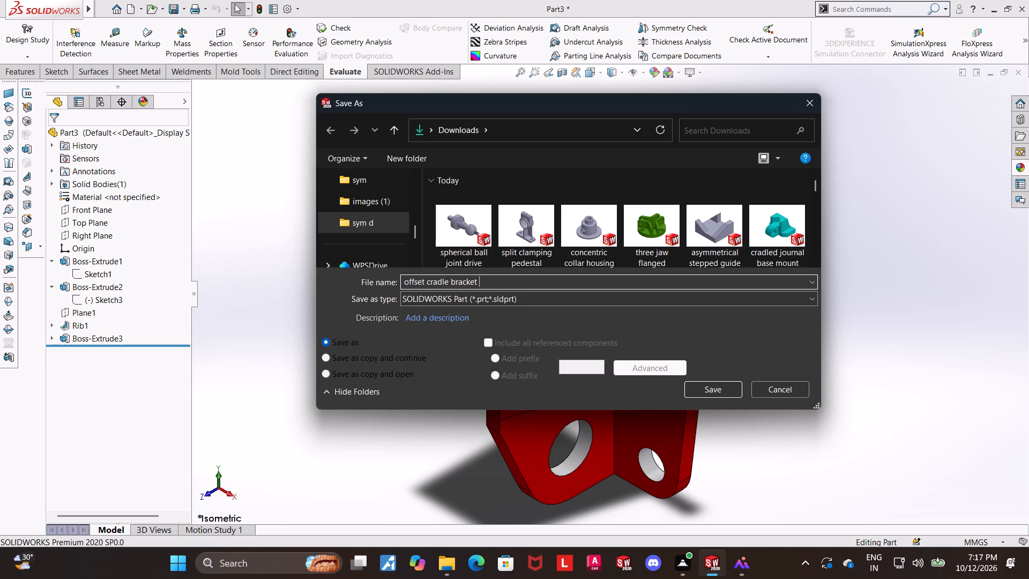
left_click(729, 390)
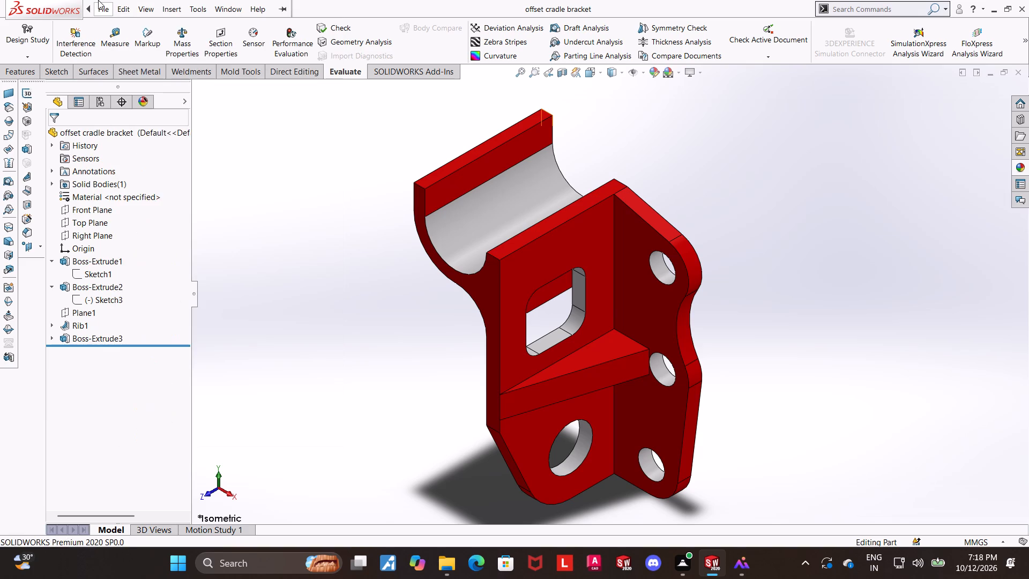
Save a PDF copy of the bracket (*.pdf) in Downloads under the name "offset cradle bracket".
left_click(122, 143)
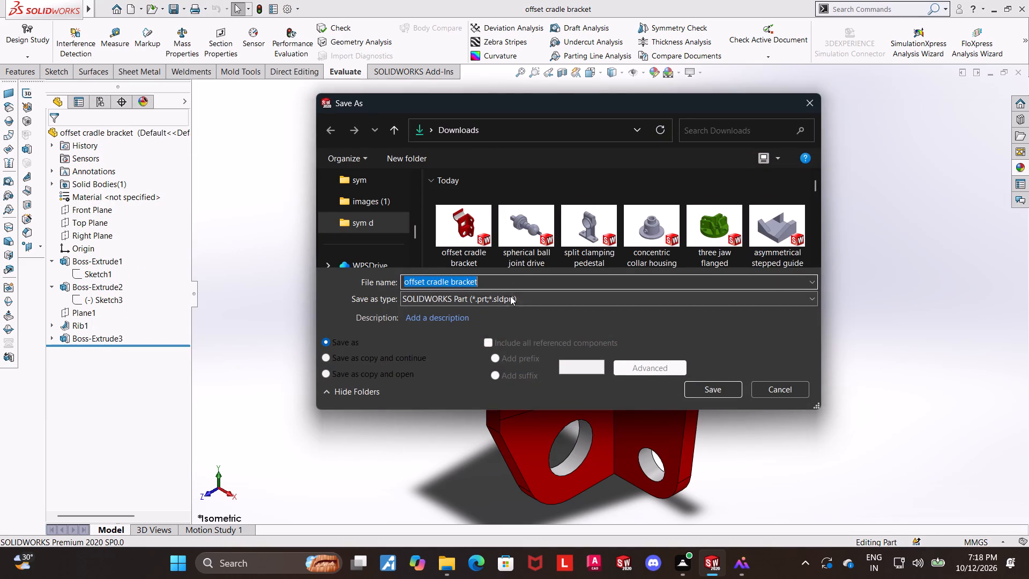
left_click(511, 305)
left_click(534, 77)
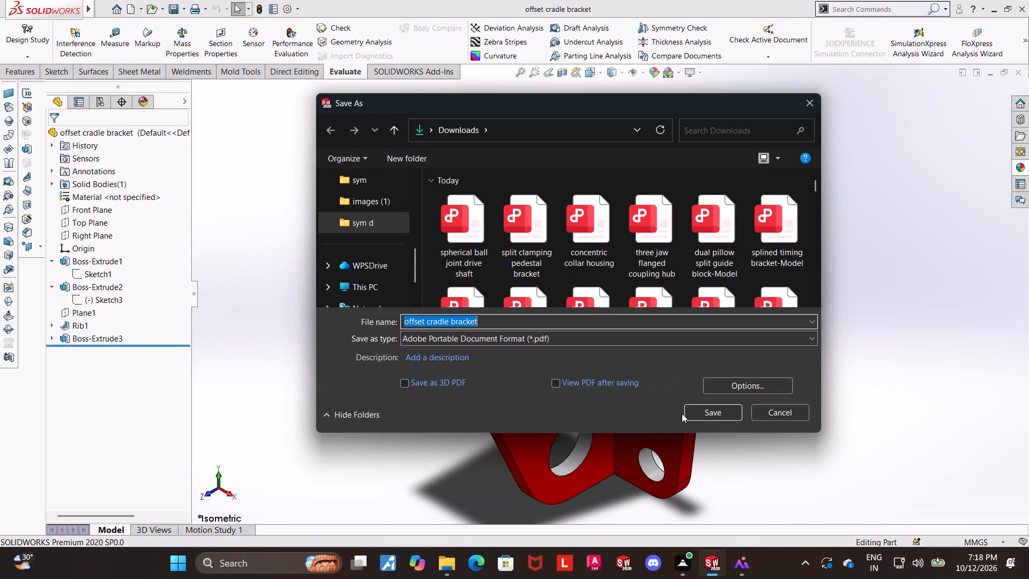
left_click(712, 414)
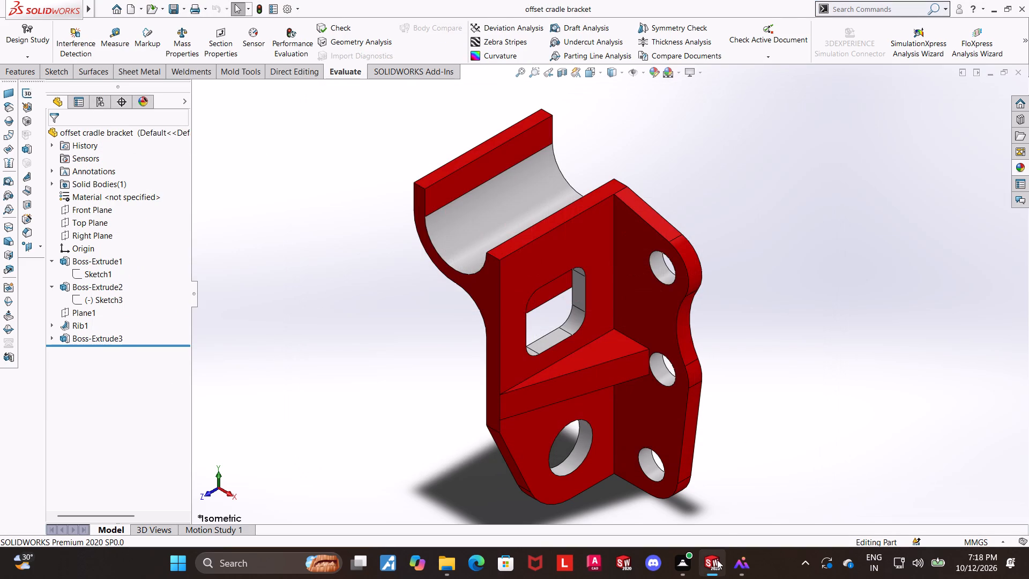